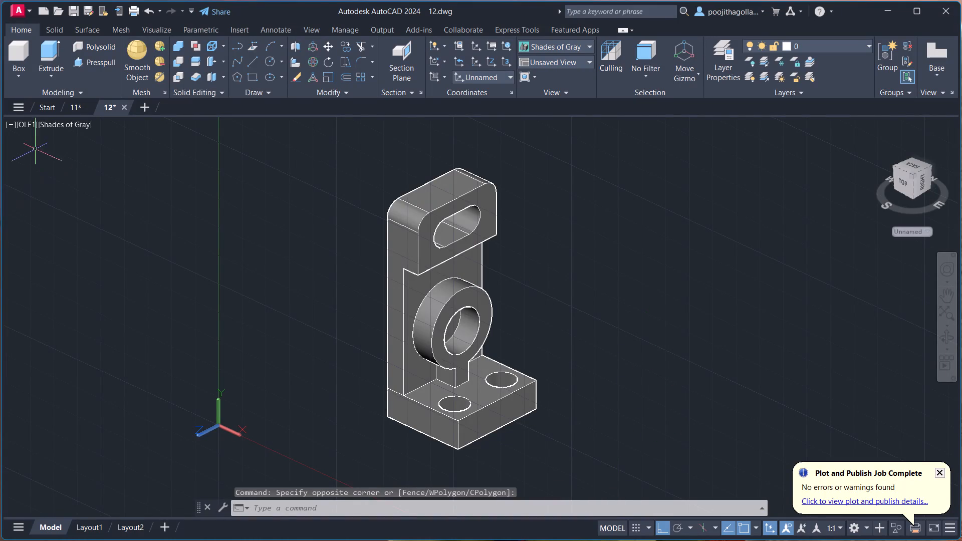
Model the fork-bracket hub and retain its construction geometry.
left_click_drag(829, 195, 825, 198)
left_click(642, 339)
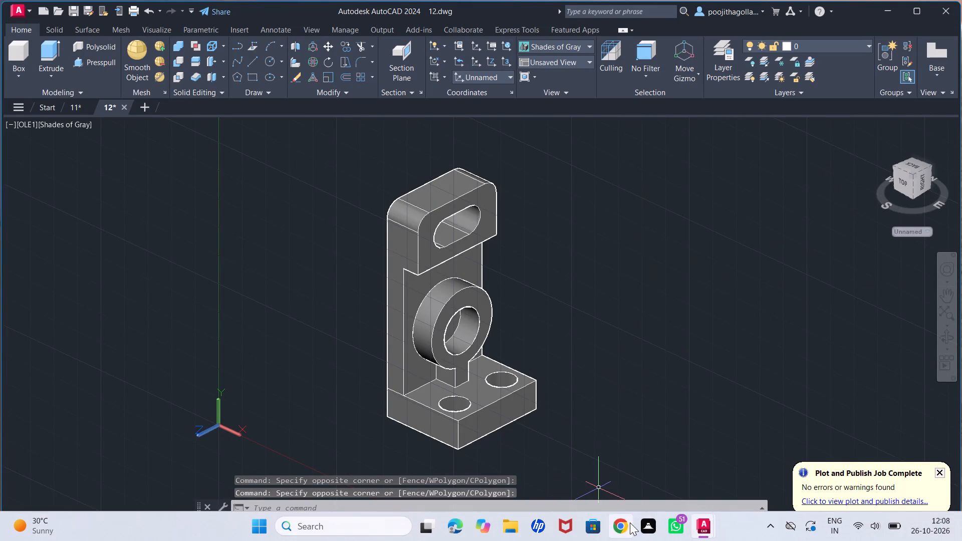
Switch from the bracket drawing to the Chrome browser.
left_click(636, 519)
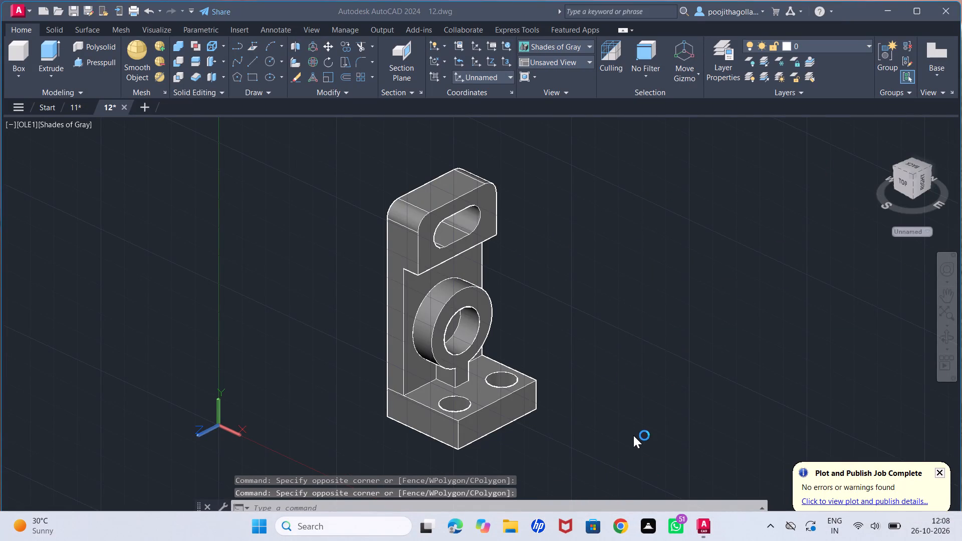
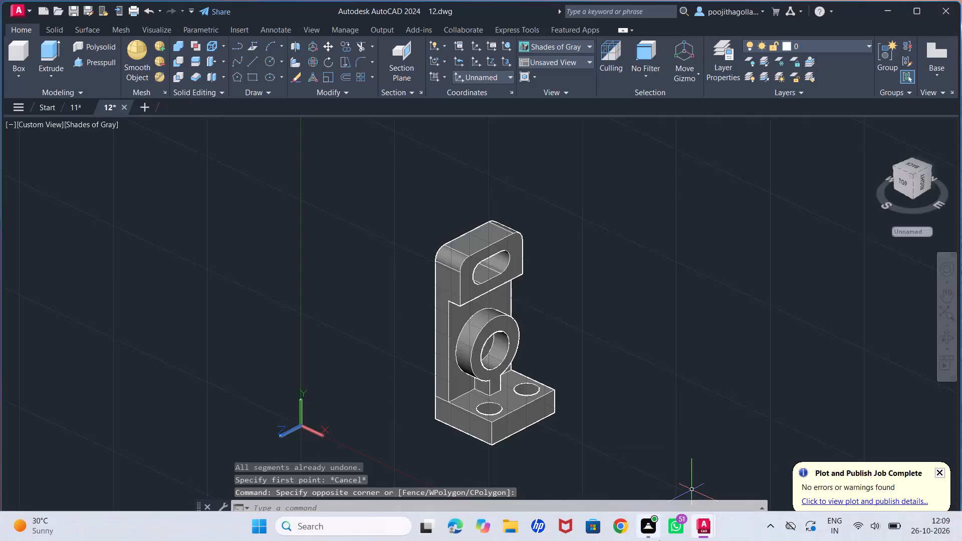
Open drawing 10 from the CAD folder.
left_click(19, 106)
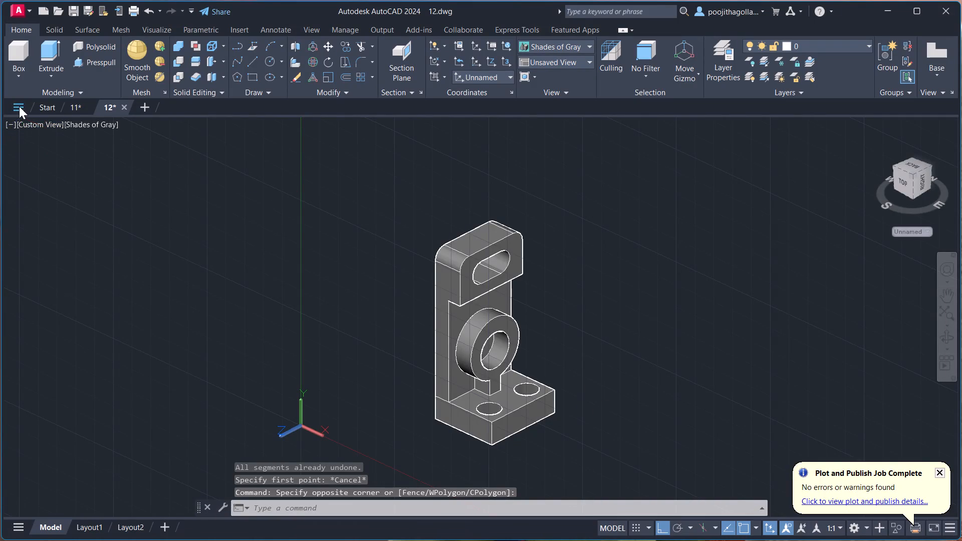
left_click(41, 221)
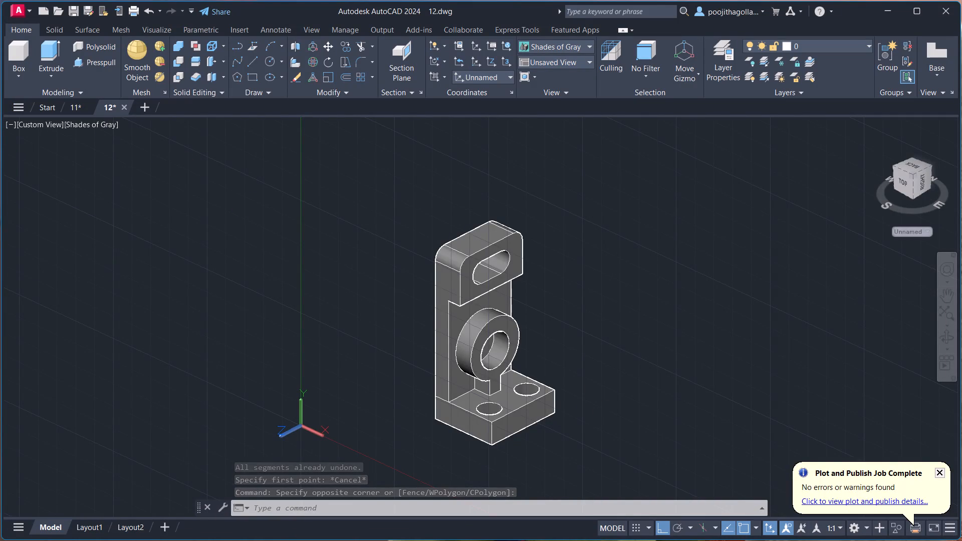
scroll(454, 270, "down", 2)
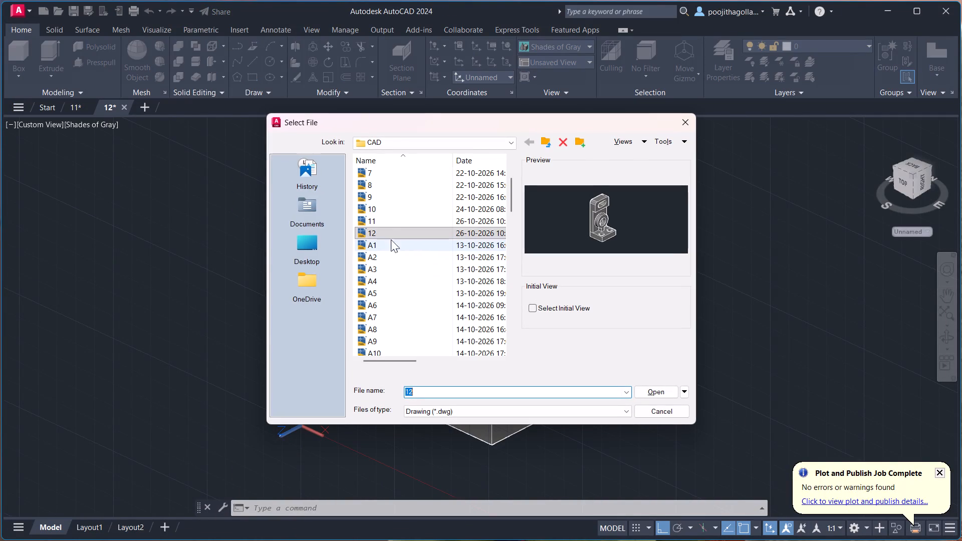
double_click(395, 211)
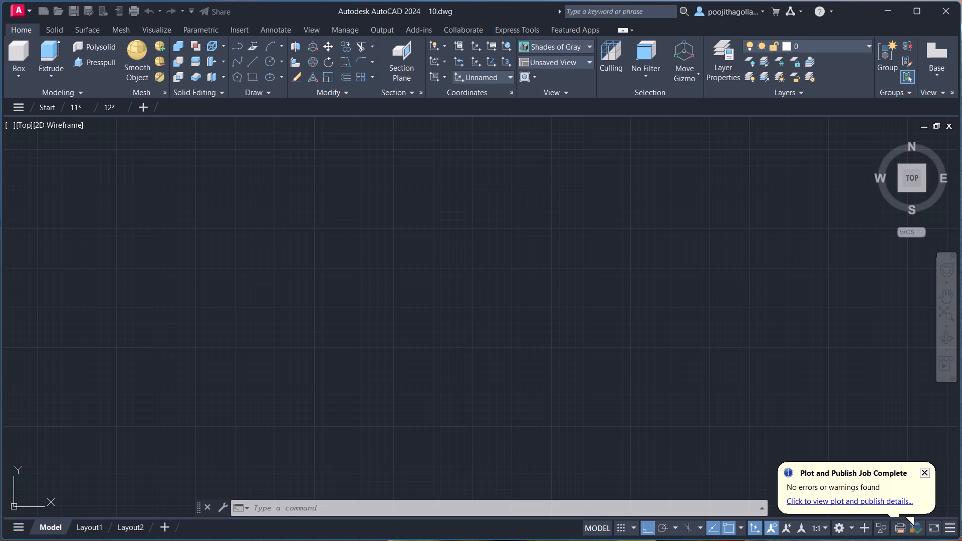
Draw a circle of radius 25 in the empty model space.
scroll(324, 204, "down", 1)
scroll(363, 262, "down", 2)
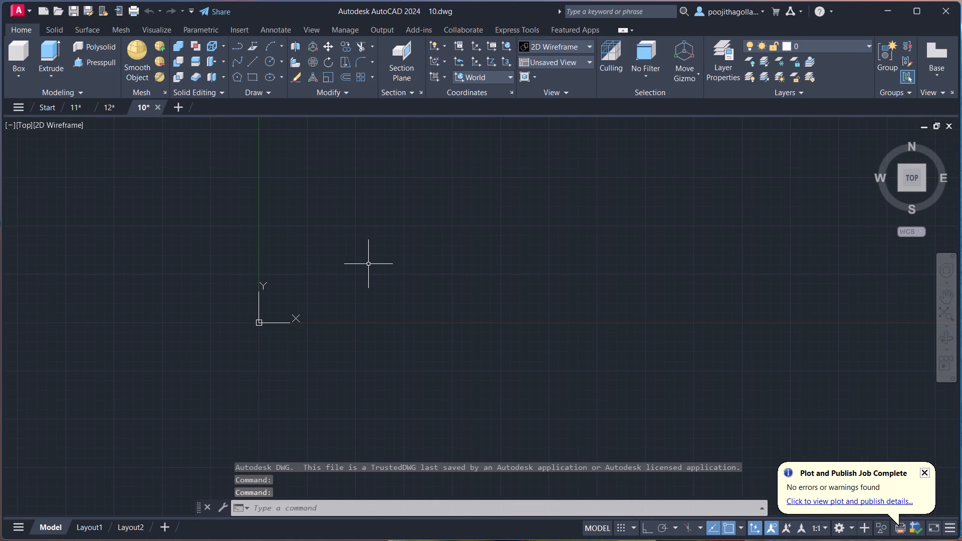
scroll(434, 225, "up", 3)
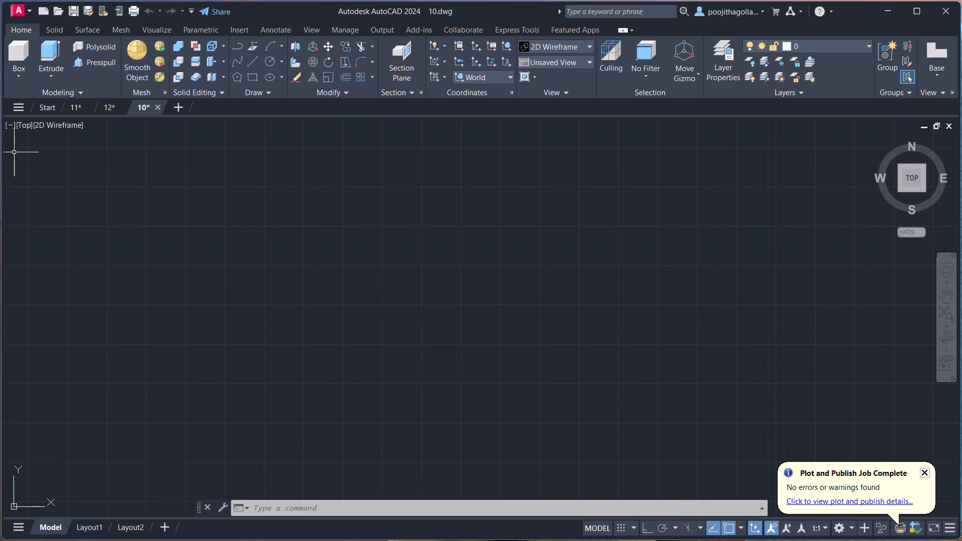
key("c")
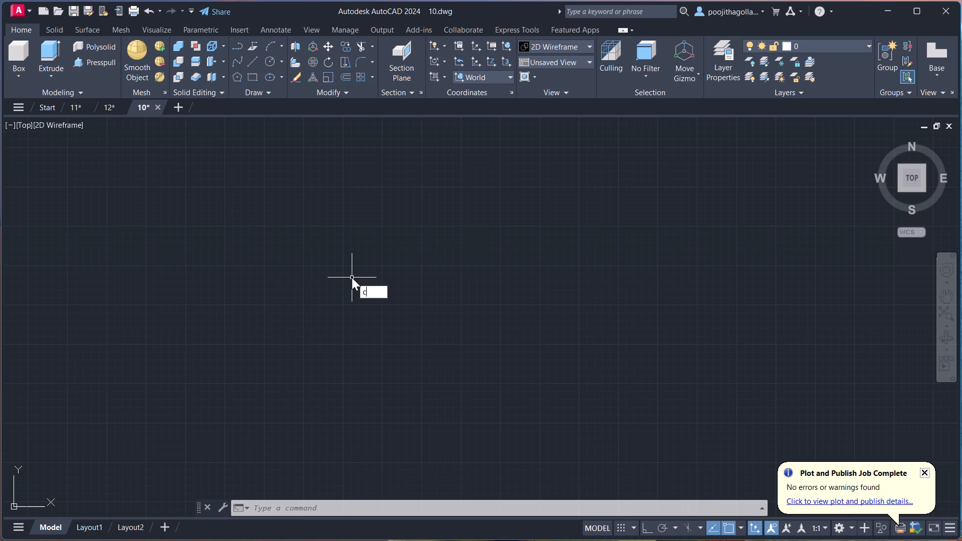
key("Return")
left_click(446, 317)
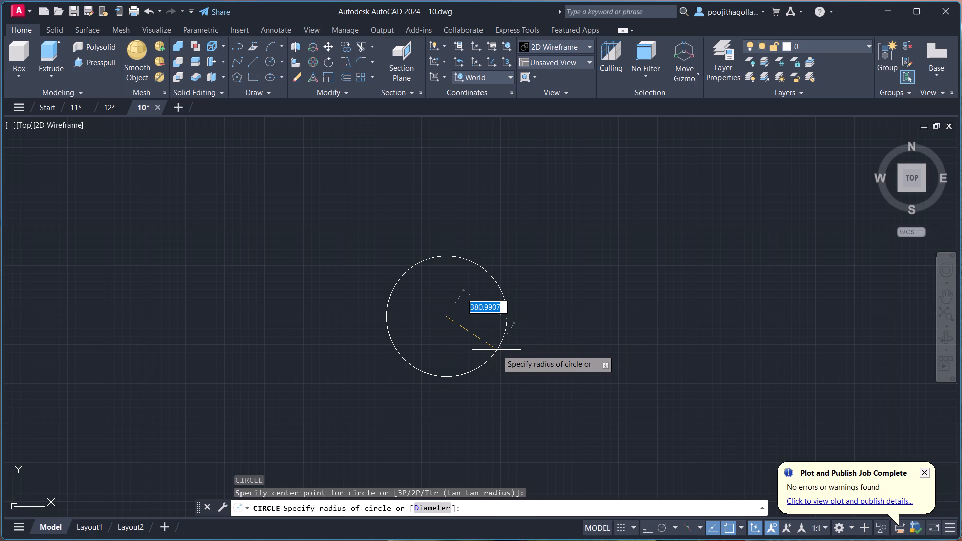
type("25")
key("Return")
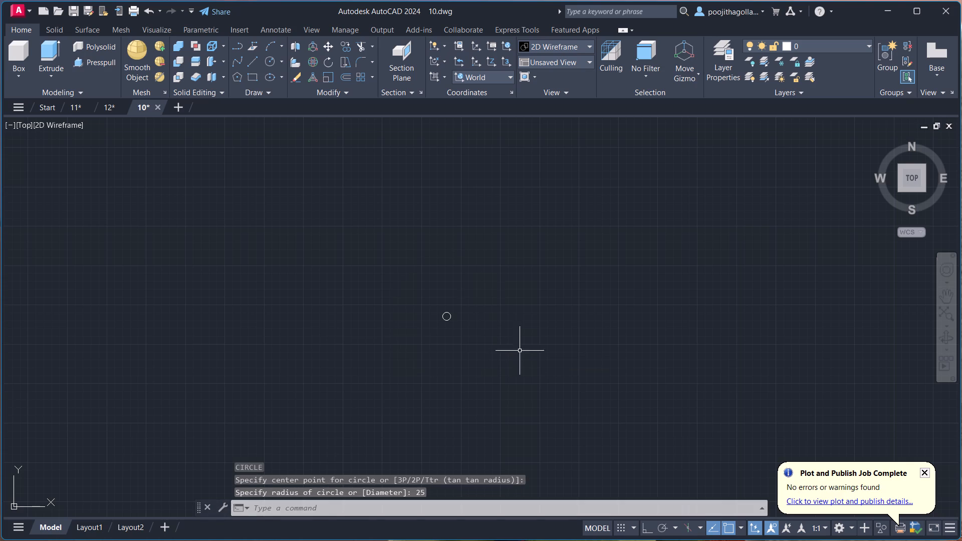
Draw a concentric circle of radius 17.5 inside the first circle, using the same center point.
scroll(472, 319, "up", 4)
scroll(275, 309, "up", 2)
middle_click_drag(286, 314, 633, 304)
scroll(631, 301, "up", 1)
middle_click_drag(670, 294, 422, 312)
scroll(422, 312, "down", 1)
middle_click_drag(427, 318, 384, 334)
key("c")
key("Return")
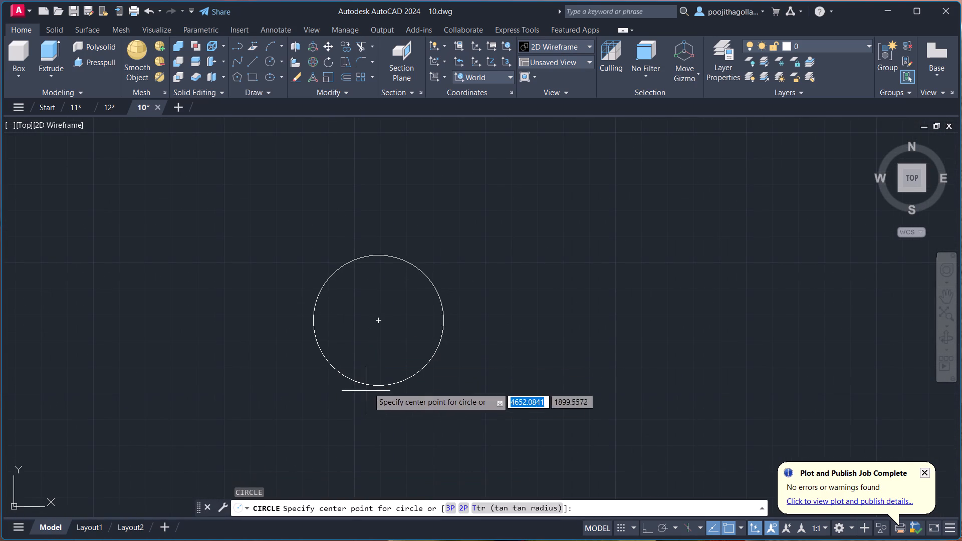
left_click(378, 322)
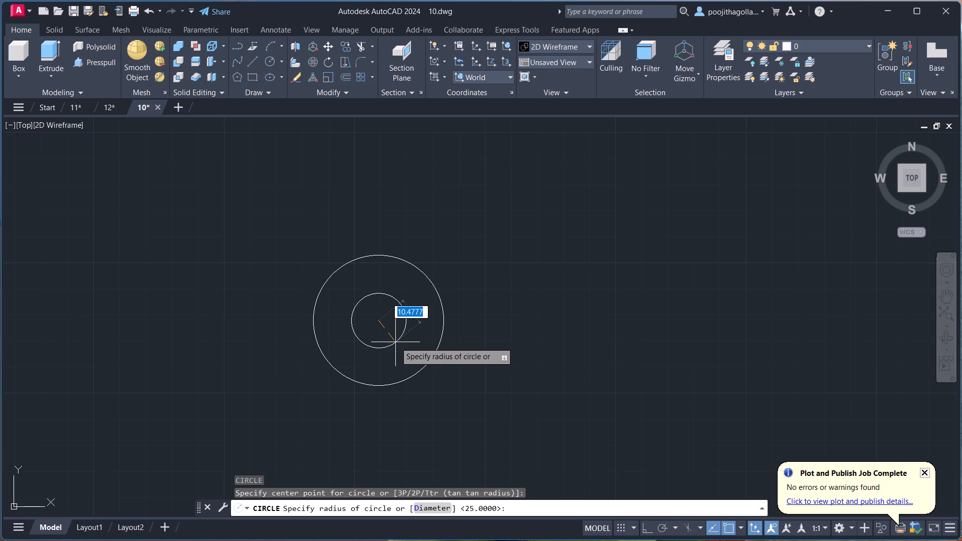
type("17")
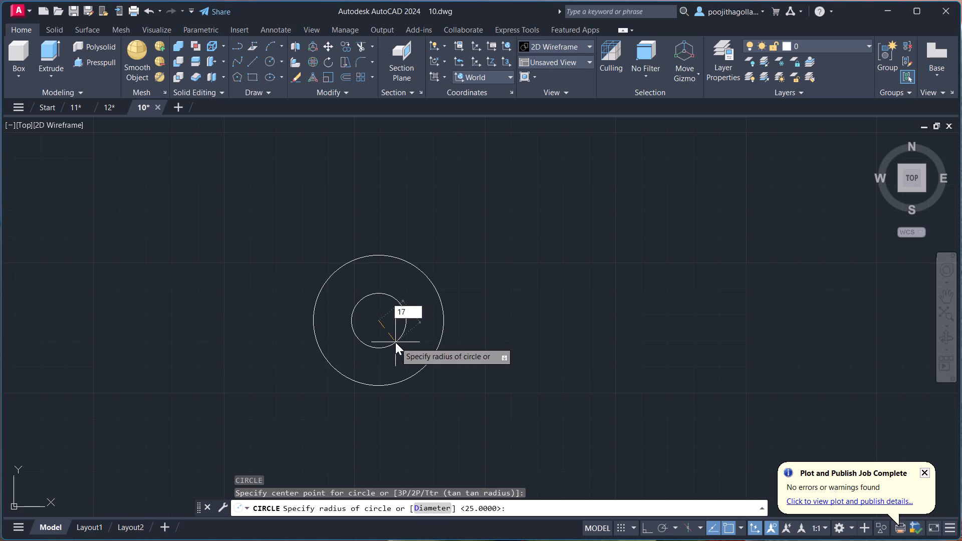
type(".5")
key("Return")
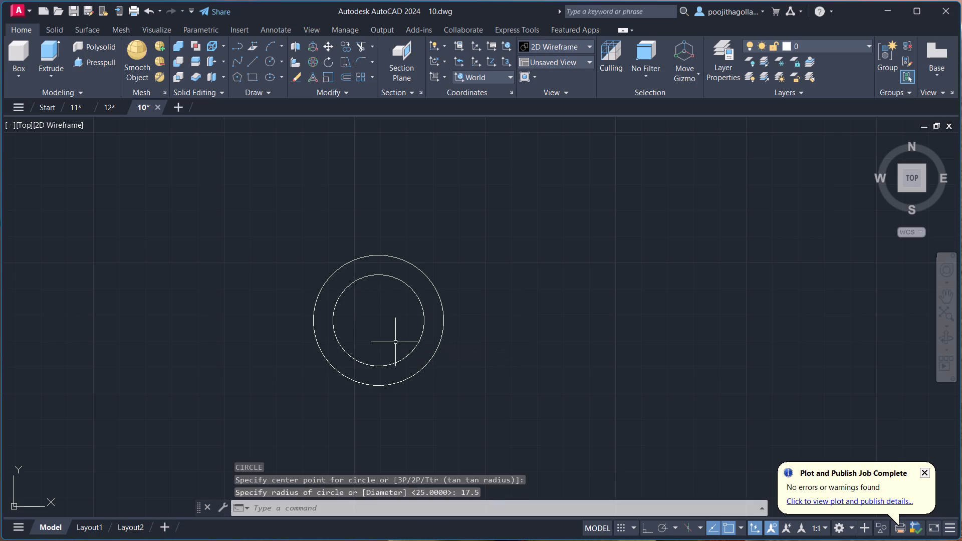
Draw a third concentric circle of radius 10 at the shared center and leave the Circle command.
key("space")
left_click(378, 321)
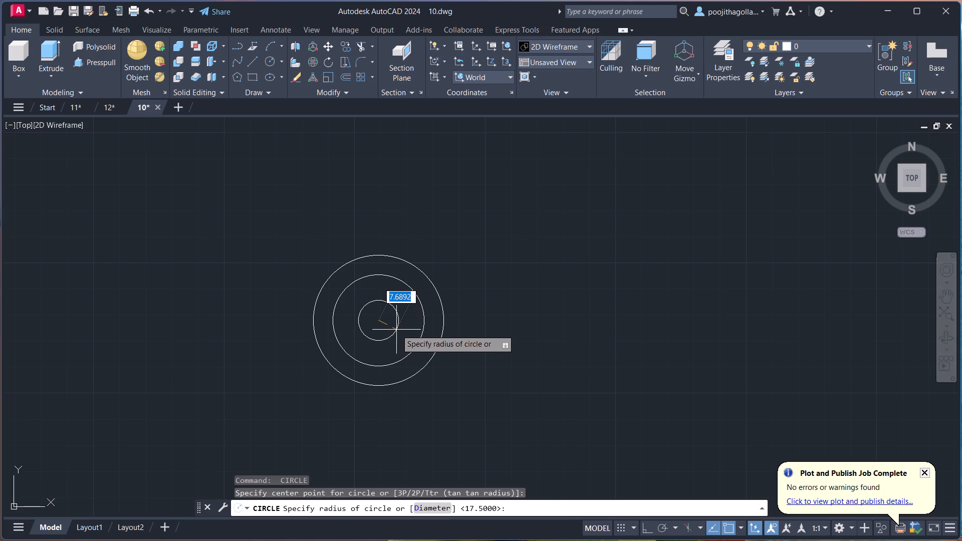
type("10")
key("Return")
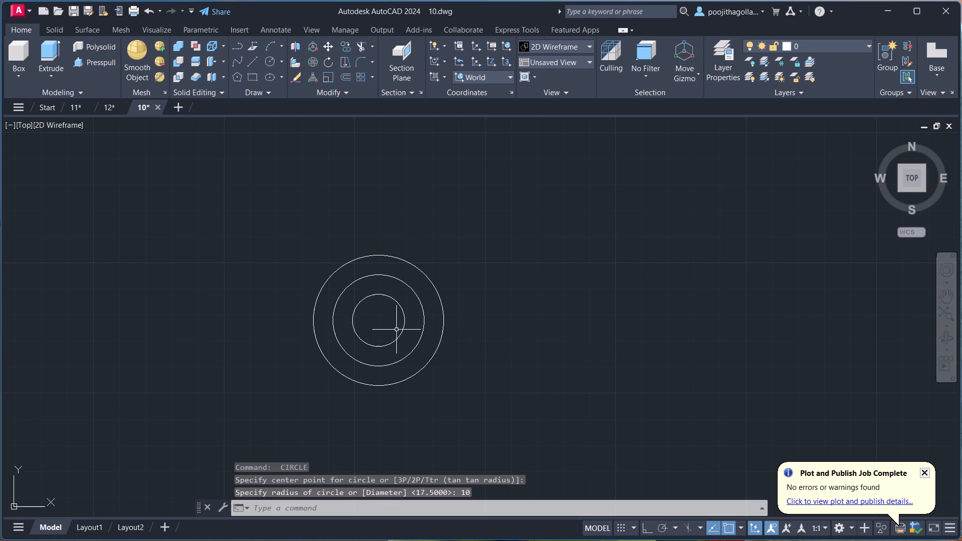
key("Escape")
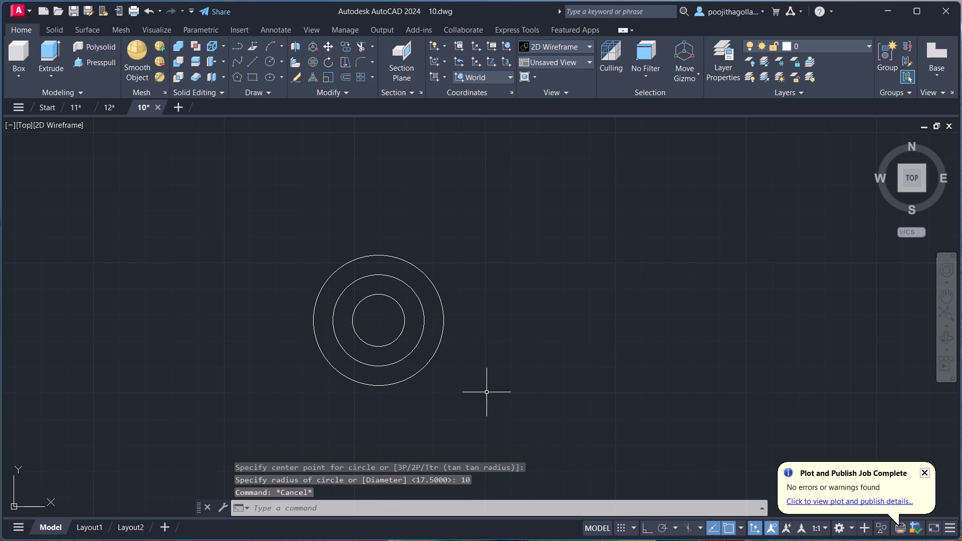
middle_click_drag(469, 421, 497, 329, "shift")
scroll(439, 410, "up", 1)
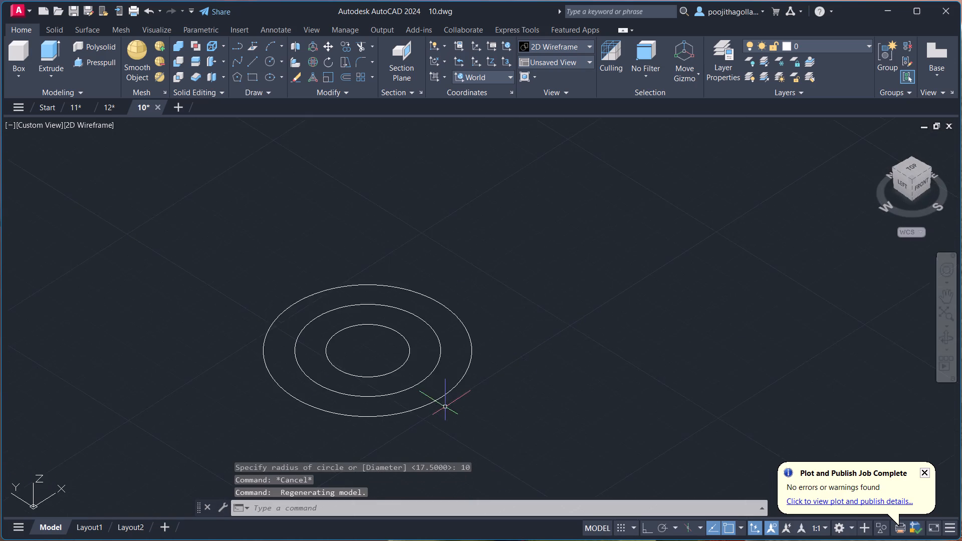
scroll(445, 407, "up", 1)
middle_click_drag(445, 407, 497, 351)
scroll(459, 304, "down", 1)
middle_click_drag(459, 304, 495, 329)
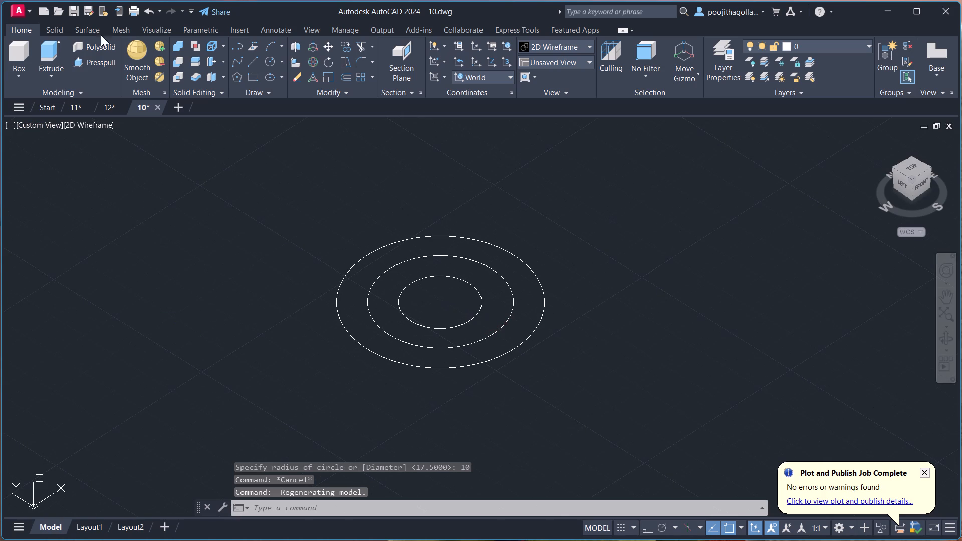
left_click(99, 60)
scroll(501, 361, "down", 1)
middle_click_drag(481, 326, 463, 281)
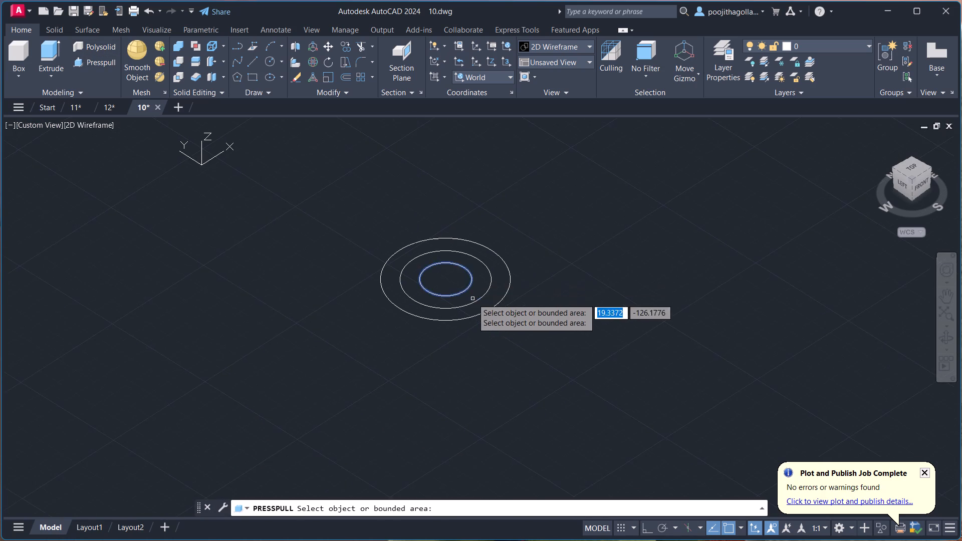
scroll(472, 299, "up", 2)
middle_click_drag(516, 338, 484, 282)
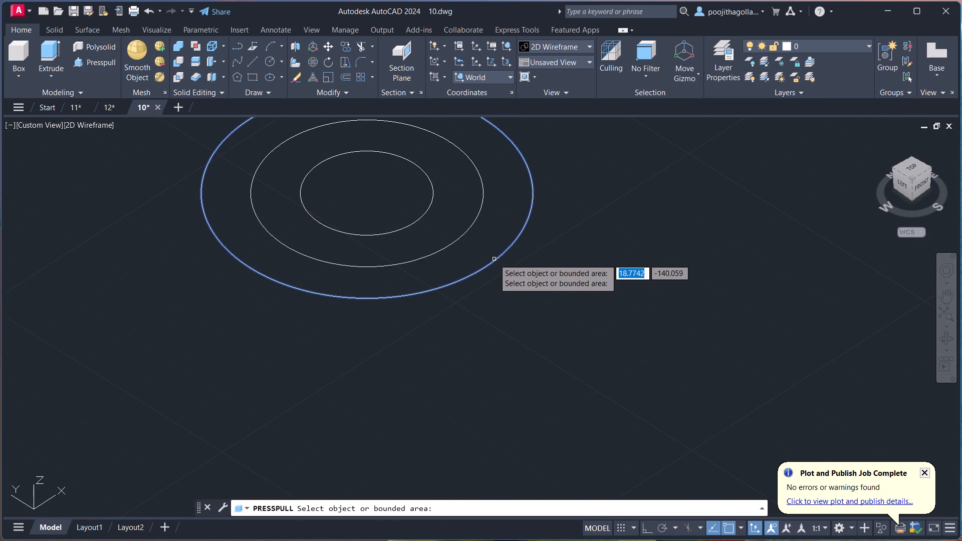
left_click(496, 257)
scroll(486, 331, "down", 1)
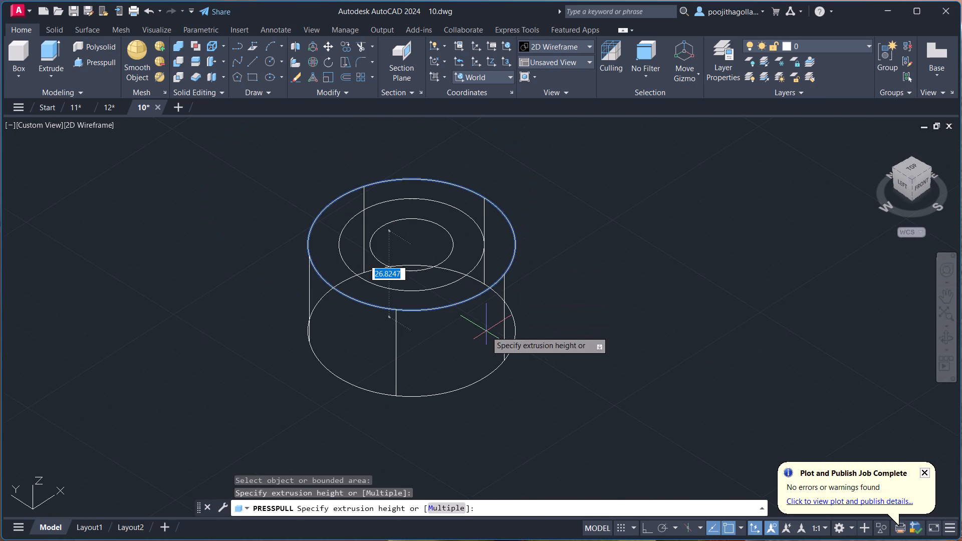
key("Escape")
Set the viewport's visual style to Shades of Gray.
left_click(86, 127)
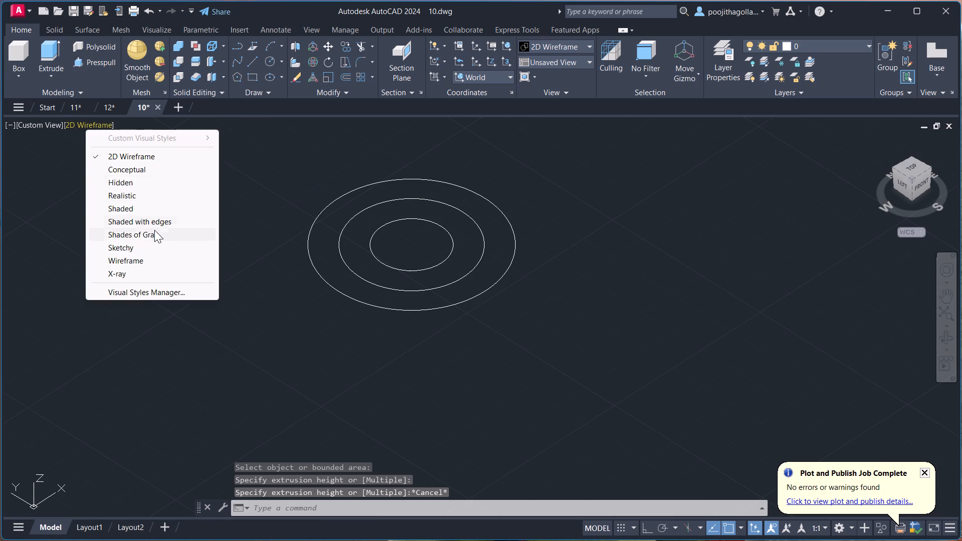
left_click(154, 230)
Presspull the outermost circle downward by 80 to form a solid cylinder below the three circles.
left_click(101, 61)
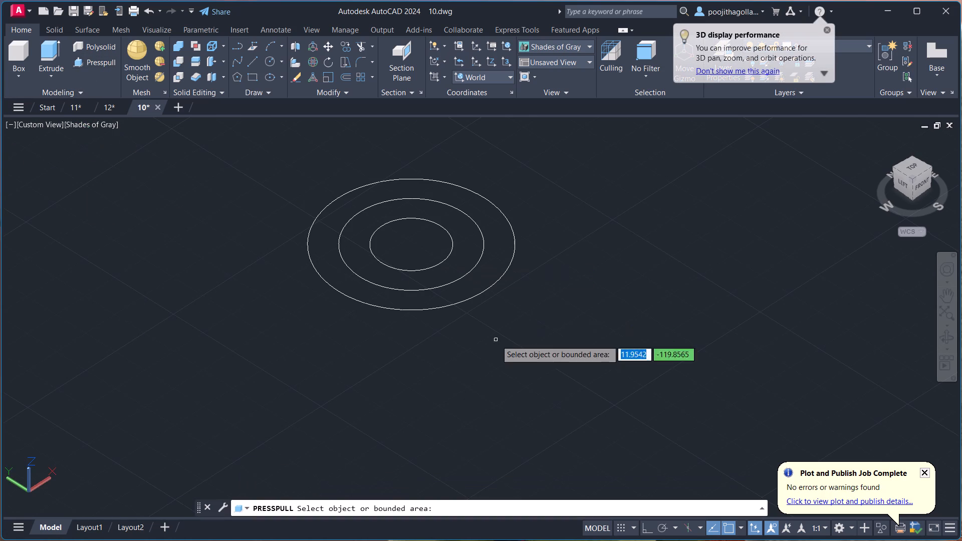
left_click(472, 301)
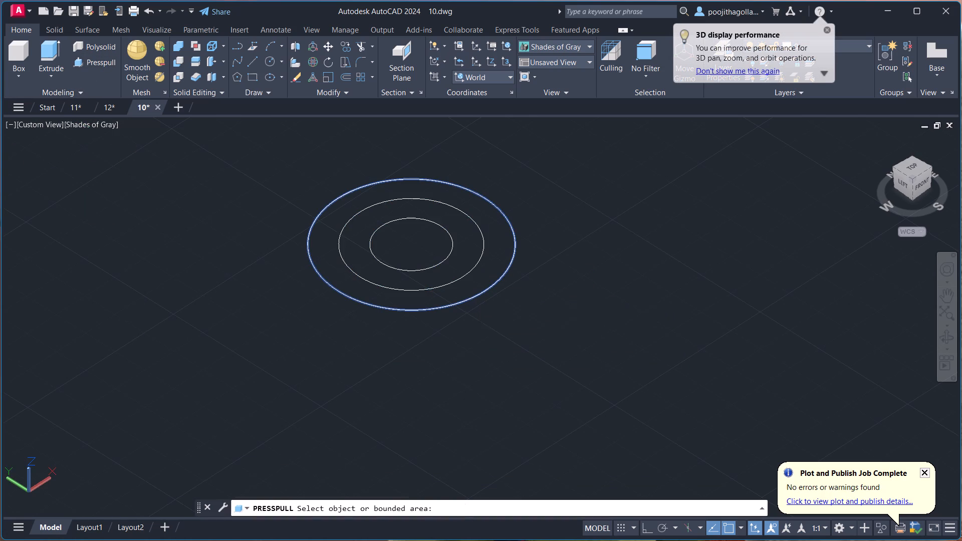
scroll(470, 365, "down", 1)
middle_click_drag(464, 367, 447, 278)
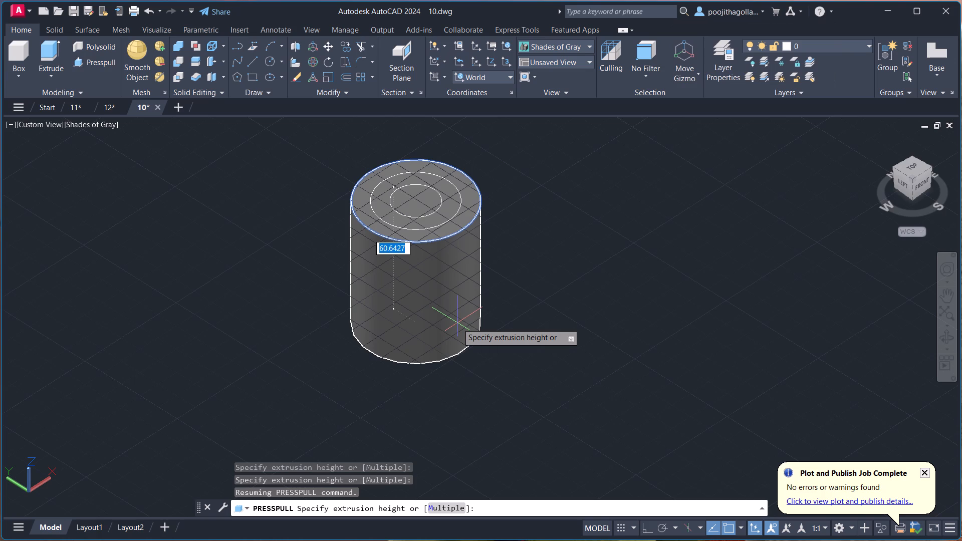
type("80")
key("Return")
Presspull the ring between the two inner circles upward by 16 from the cylinder's top face, leaving its center open.
scroll(453, 204, "down", 1)
scroll(453, 204, "up", 2)
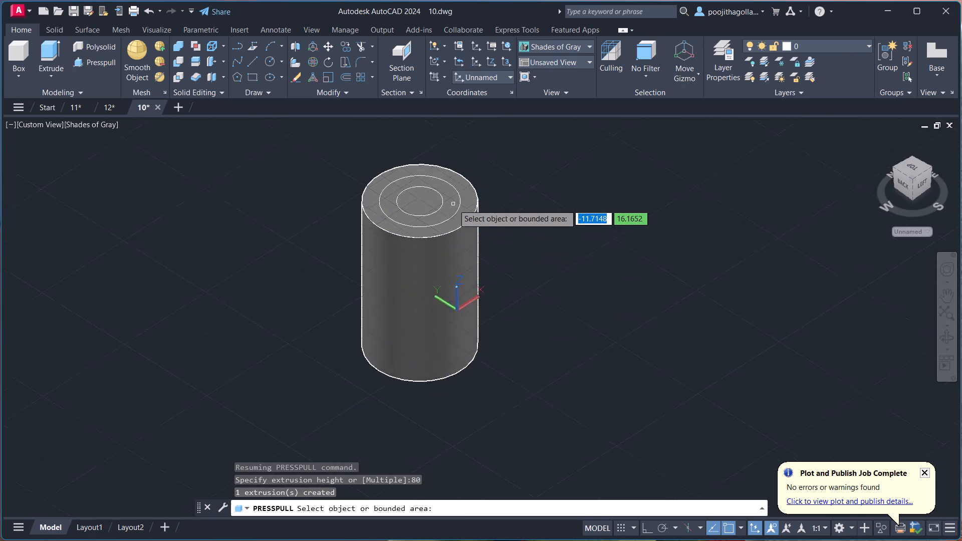
scroll(444, 210, "up", 2)
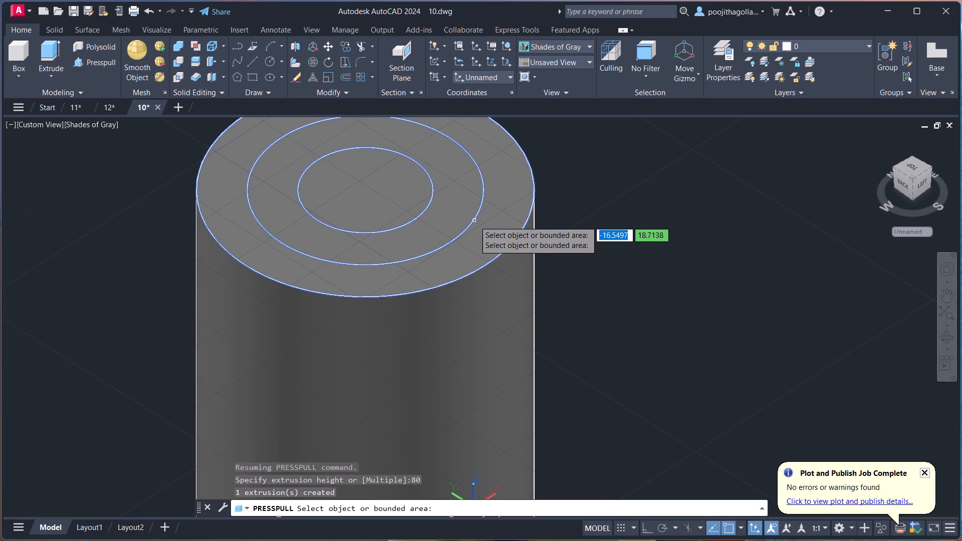
scroll(474, 221, "up", 2)
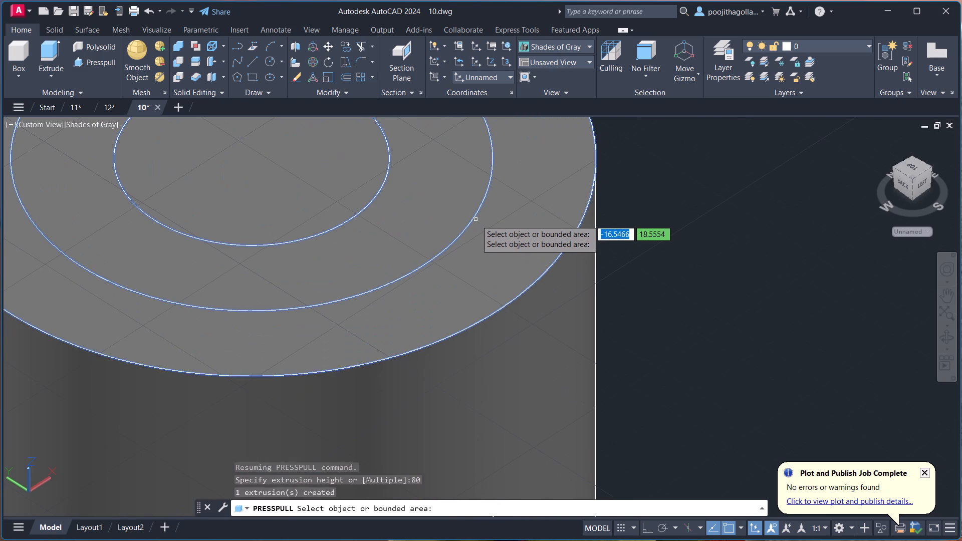
left_click(475, 214)
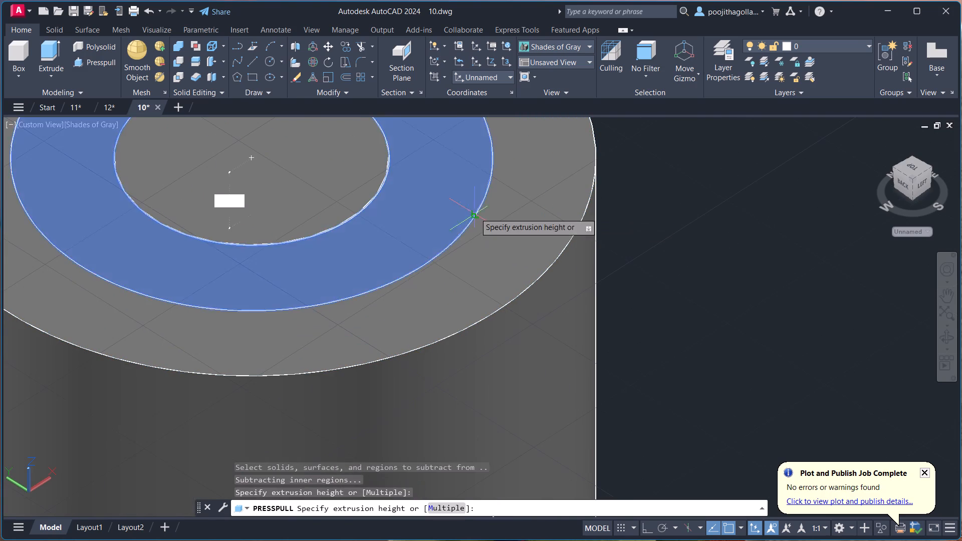
scroll(464, 192, "down", 3)
middle_click_drag(460, 187, 438, 278)
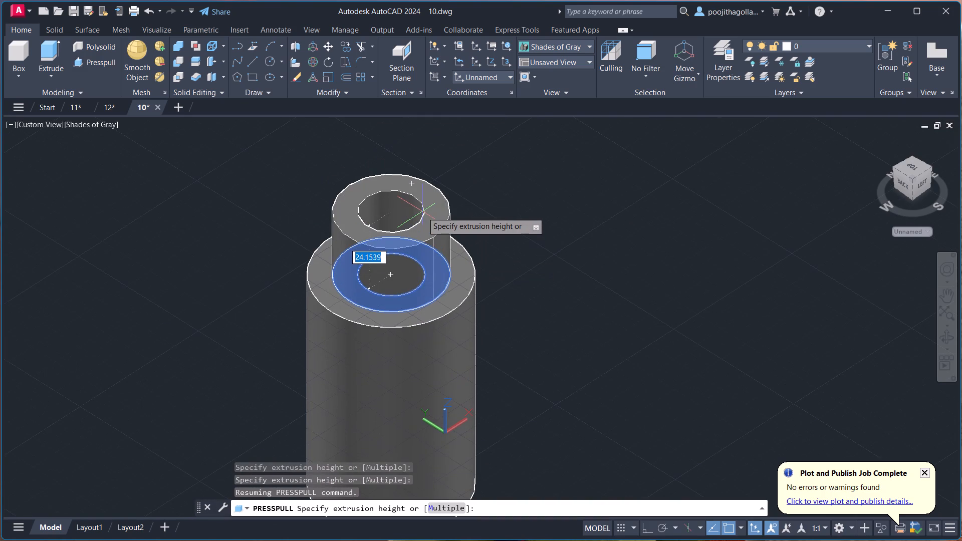
scroll(422, 212, "up", 1)
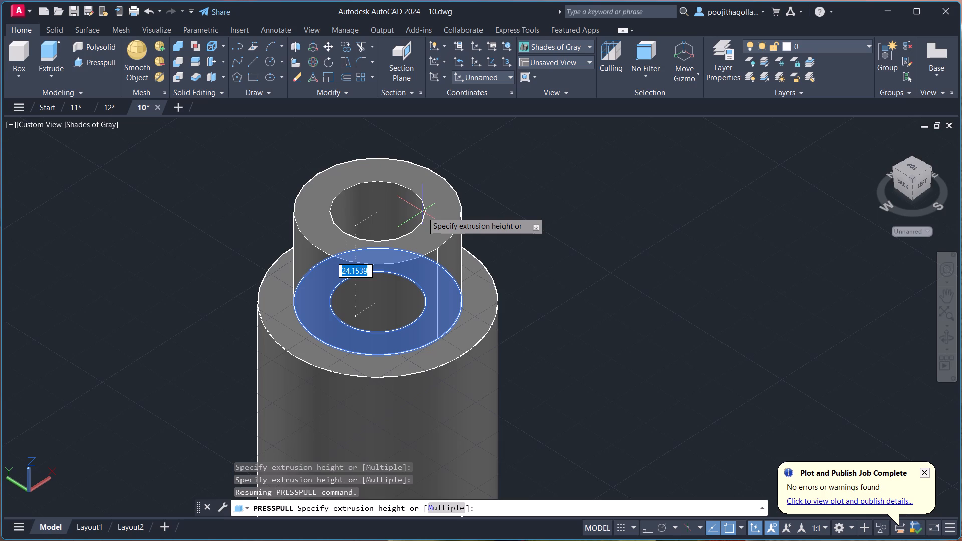
type("16")
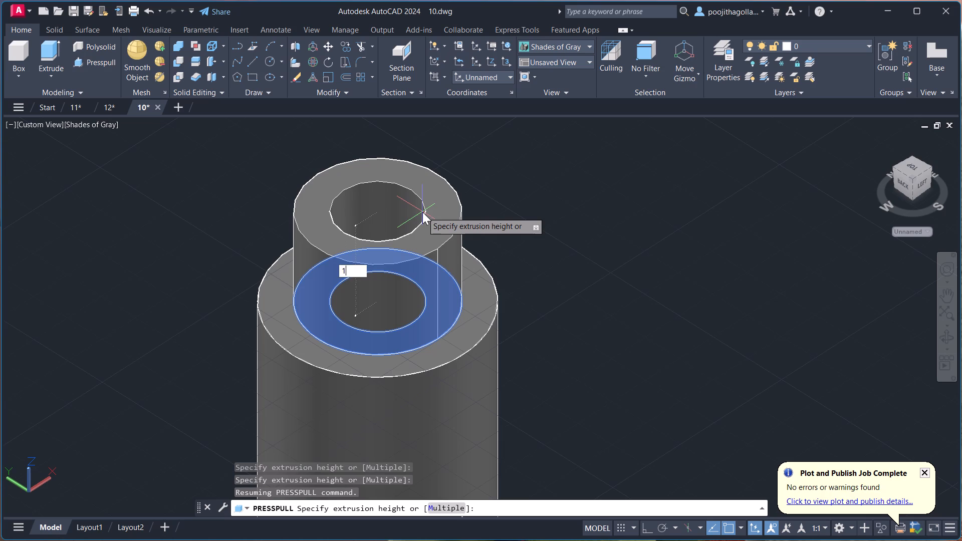
key("Return")
scroll(621, 369, "down", 2)
middle_click_drag(605, 372, 591, 284)
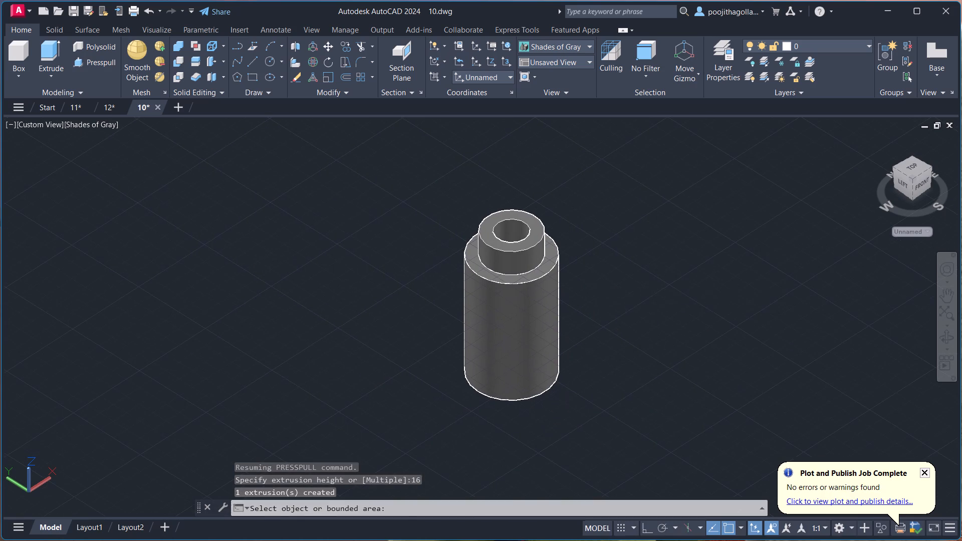
key("Escape")
scroll(477, 336, "up", 1)
middle_click_drag(638, 369, 602, 337)
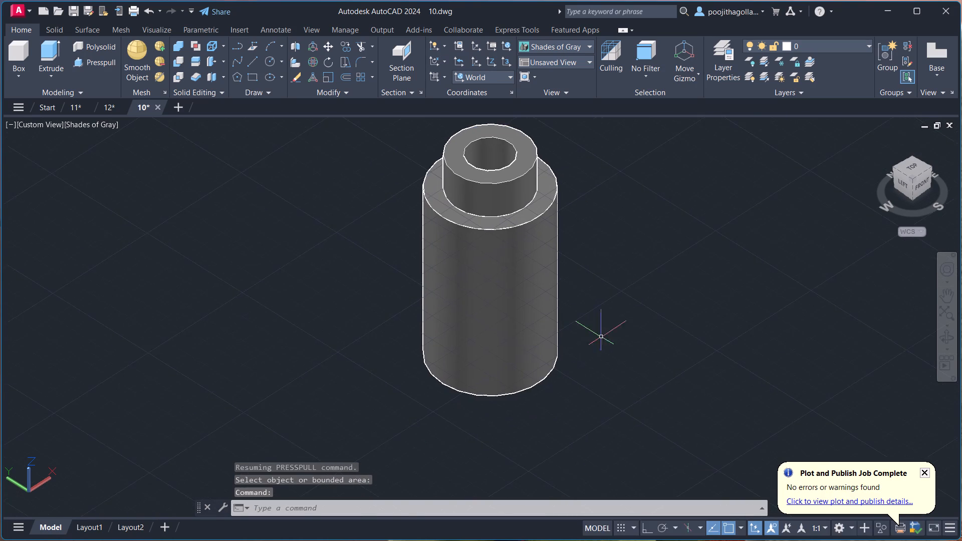
Switch the viewport from the custom 3D view to the Top view.
scroll(588, 339, "down", 1)
middle_click_drag(592, 337, 466, 326)
scroll(422, 293, "up", 1)
middle_click_drag(426, 291, 438, 282)
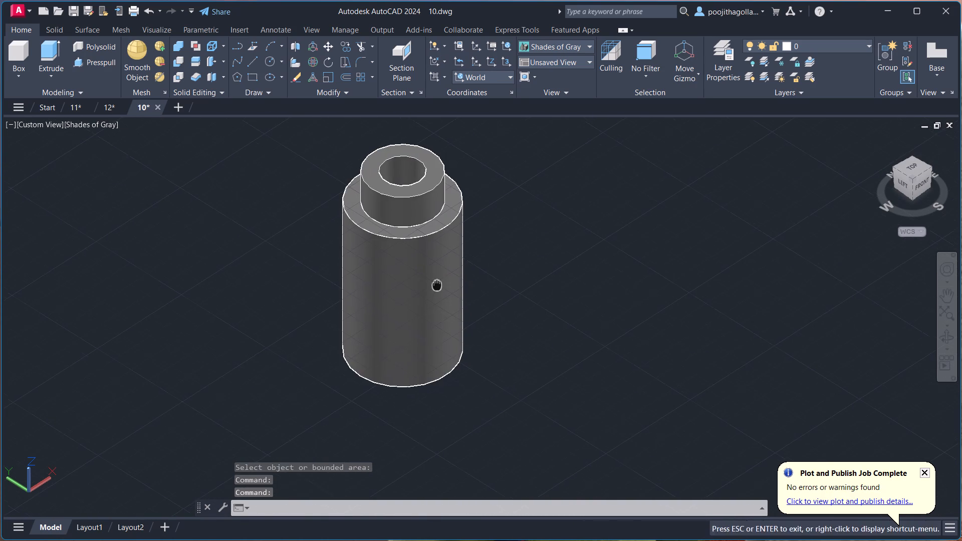
middle_click_drag(438, 282, 439, 282)
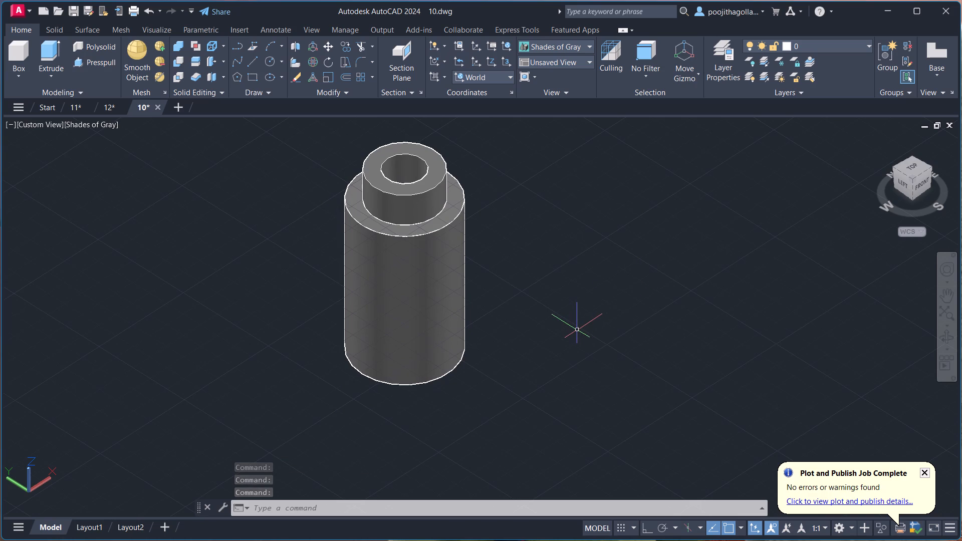
scroll(351, 204, "down", 1)
middle_click_drag(450, 250, 420, 242)
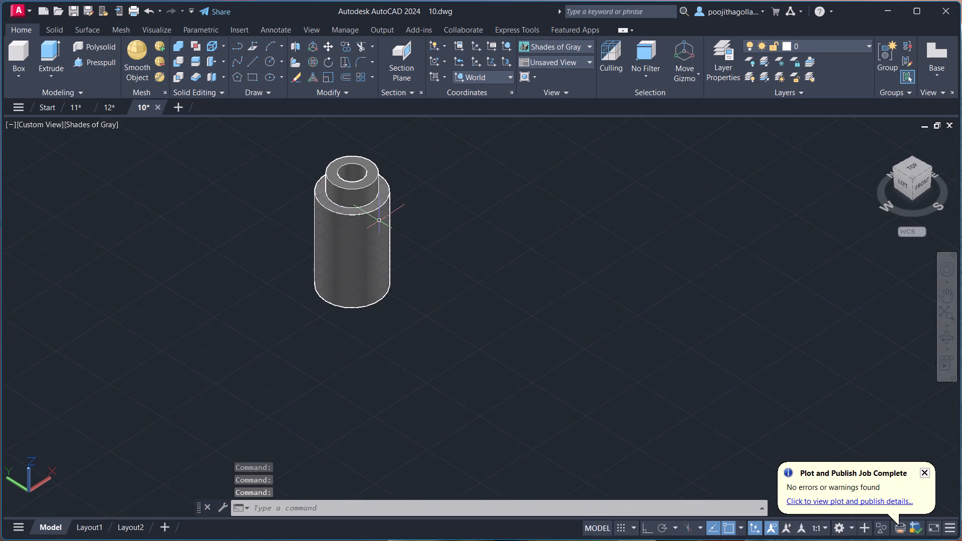
scroll(373, 215, "up", 2)
left_click(31, 131)
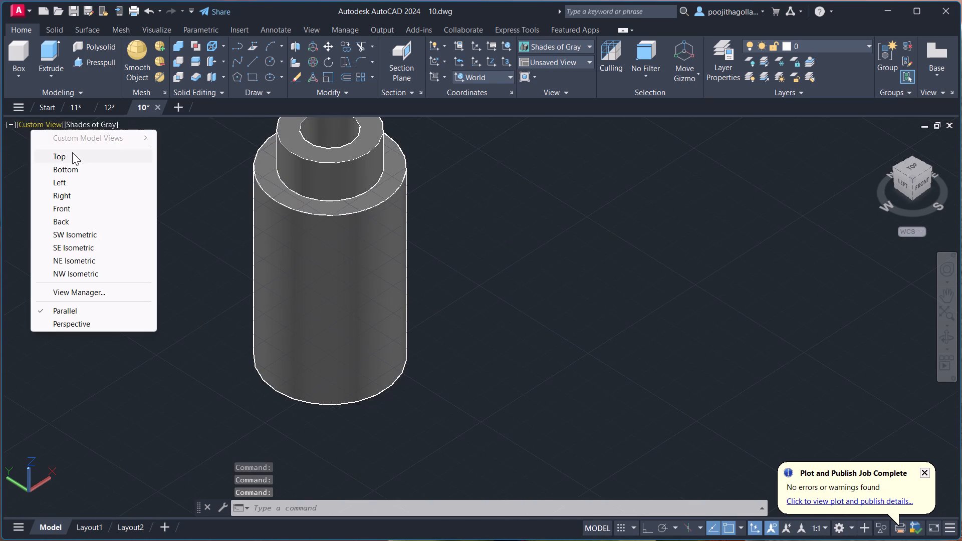
left_click(60, 156)
Draw a circle of radius 25 in the empty area to the right of the stepped cylinder.
scroll(417, 208, "down", 3)
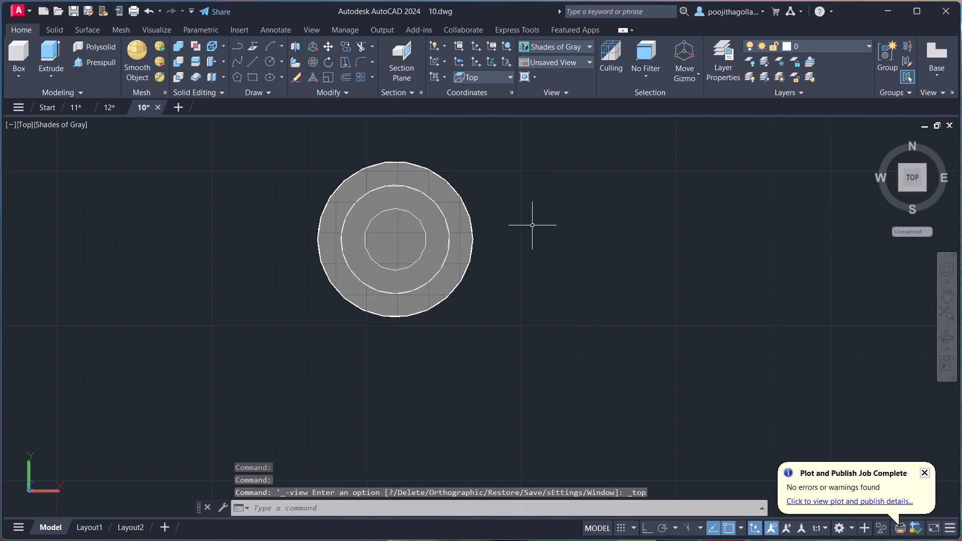
middle_click_drag(550, 238, 397, 246)
scroll(489, 250, "up", 2)
middle_click_drag(592, 240, 385, 240)
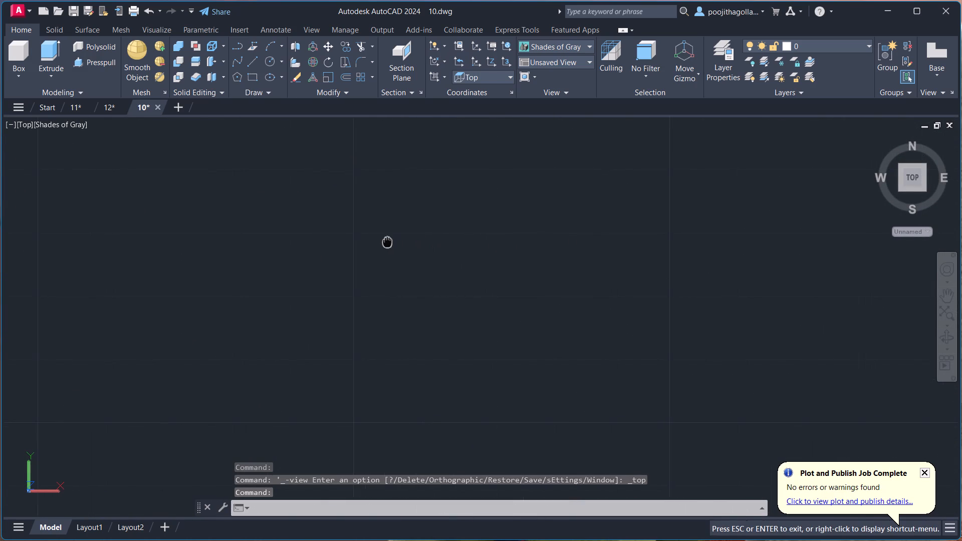
middle_click_drag(385, 240, 380, 240)
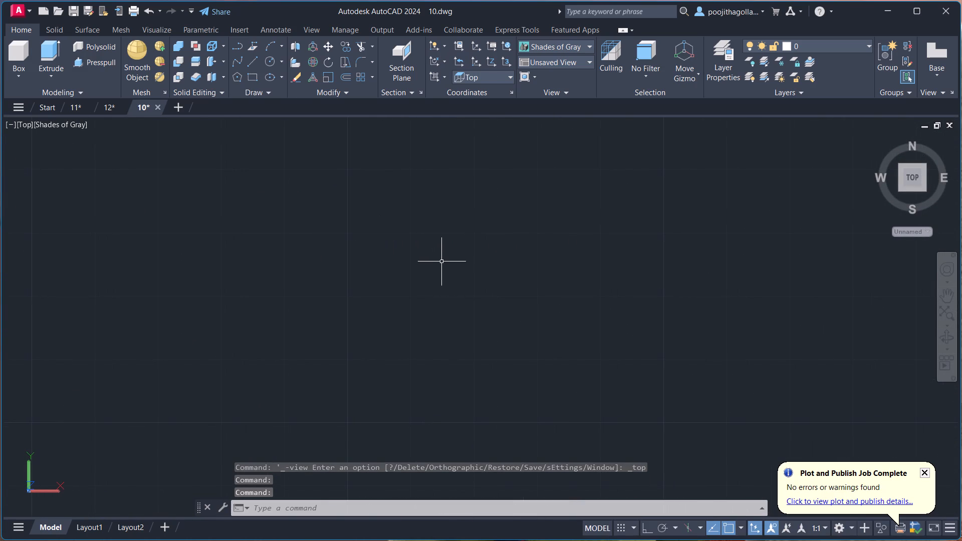
key("c")
key("Return")
left_click(492, 269)
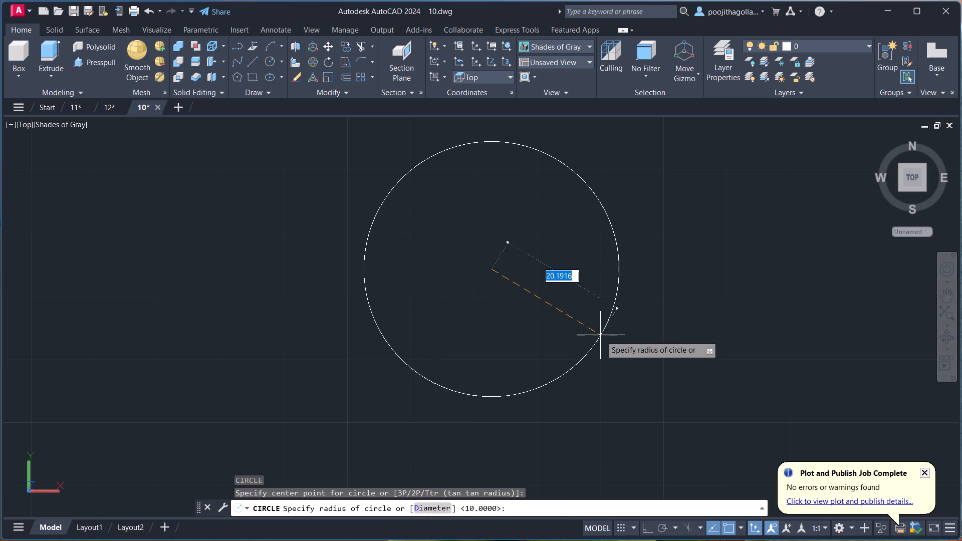
type("25")
key("Return")
With Ortho on, draw a 65-long horizontal line leftward from the new circle's top quadrant and end the Line command.
scroll(431, 251, "down", 1)
middle_click_drag(453, 238, 476, 274)
scroll(469, 276, "up", 1)
key("l")
key("Return")
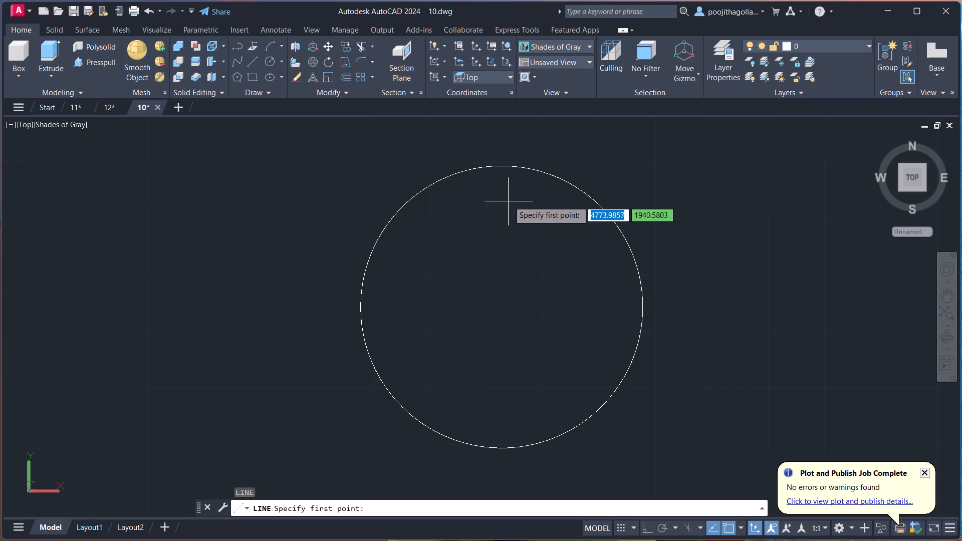
left_click_drag(504, 164, 498, 167)
scroll(256, 173, "down", 2)
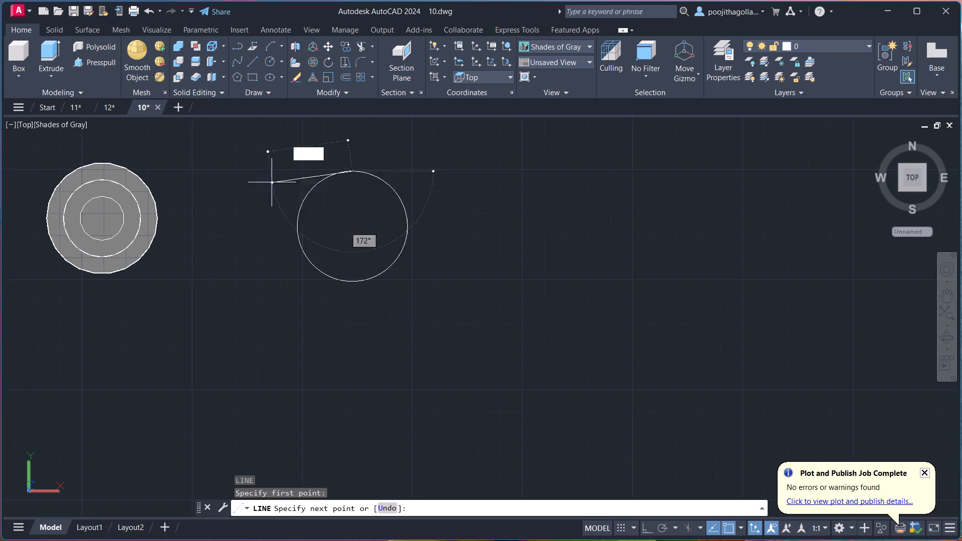
middle_click_drag(290, 199, 389, 159)
left_click(642, 526)
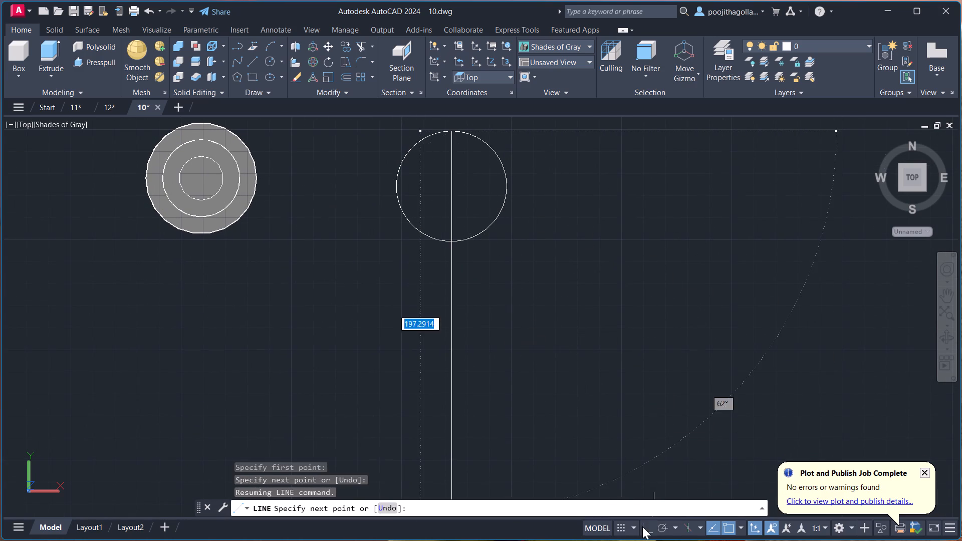
scroll(282, 143, "down", 2)
middle_click_drag(280, 143, 301, 223)
scroll(301, 223, "up", 4)
scroll(359, 235, "up", 1)
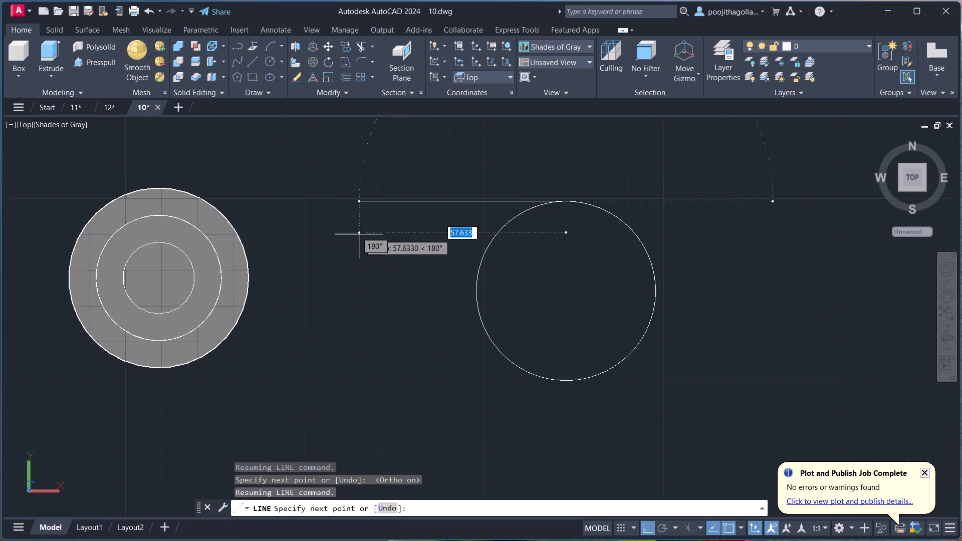
scroll(359, 235, "up", 1)
middle_click_drag(470, 251, 406, 157)
scroll(410, 187, "down", 1)
middle_click_drag(410, 194, 374, 226)
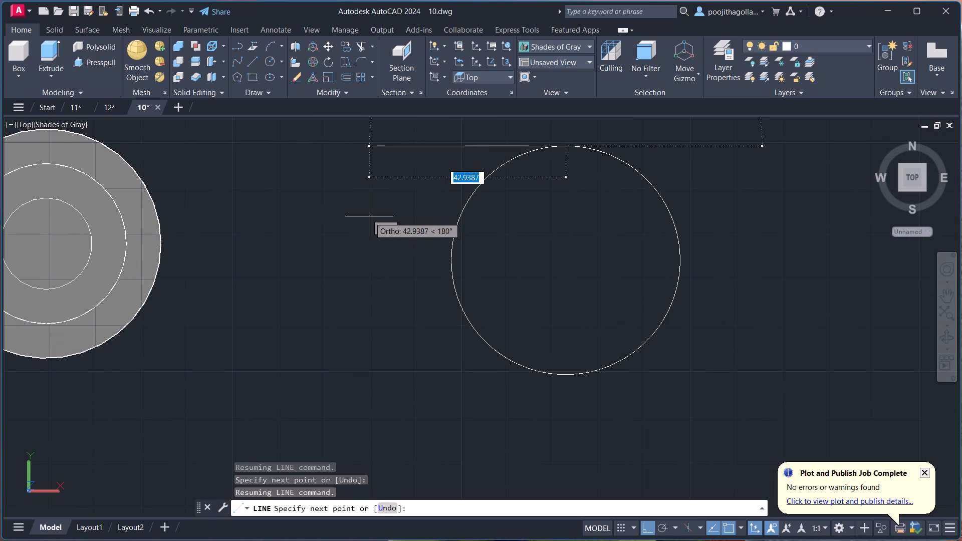
type("65")
key("Return")
scroll(329, 346, "down", 2)
middle_click_drag(329, 346, 318, 271)
scroll(318, 271, "up", 2)
scroll(306, 223, "down", 1)
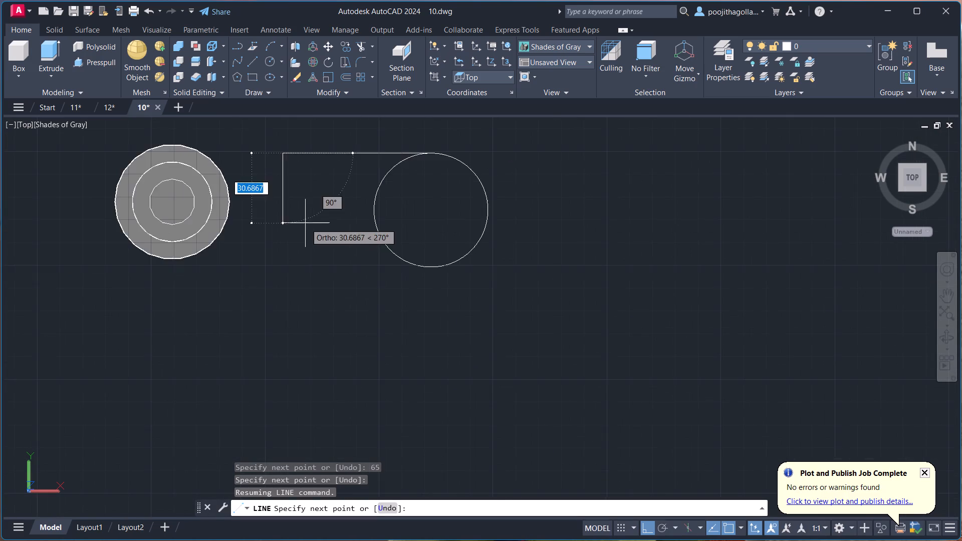
middle_click_drag(306, 223, 288, 286)
scroll(288, 226, "up", 2)
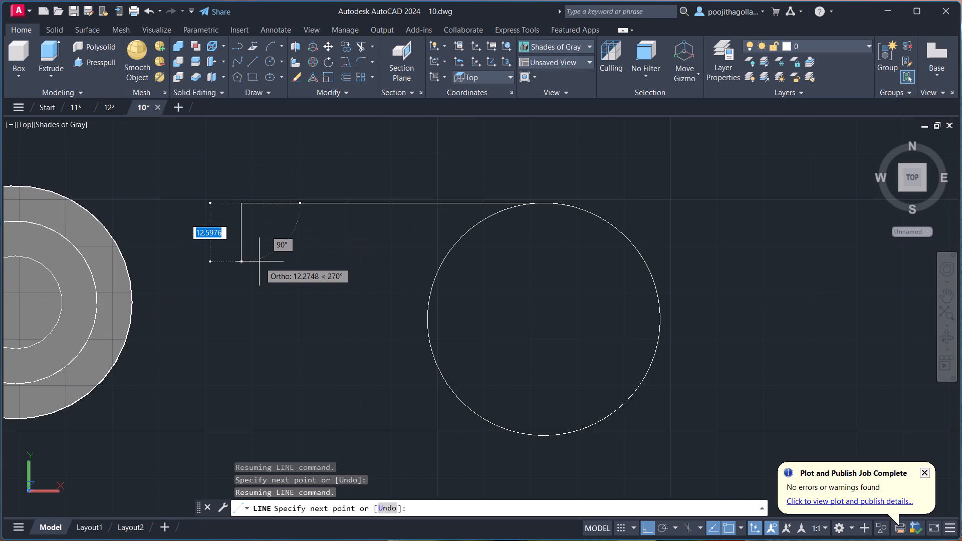
scroll(260, 262, "up", 1)
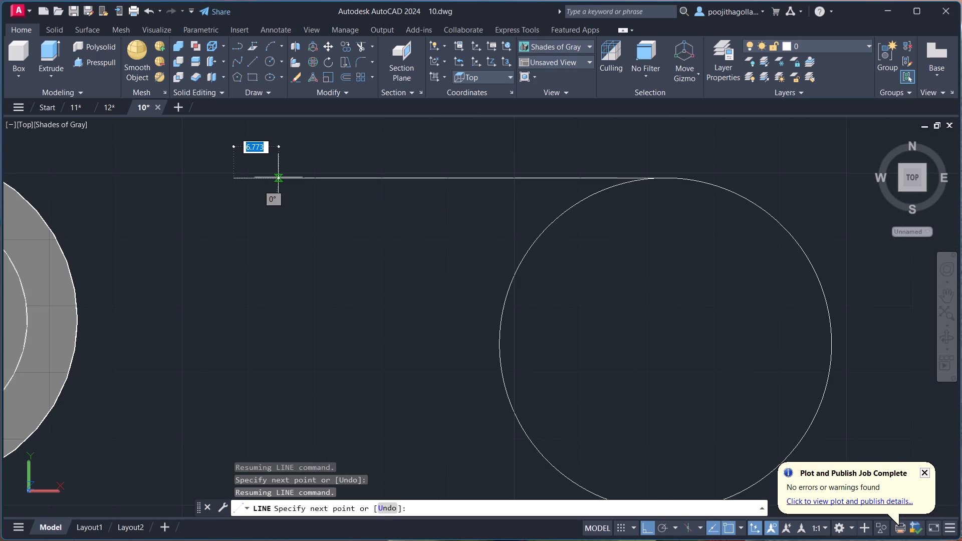
key("Escape")
Move the new circle and its tangent line together horizontally, farther to the right of the stepped cylinder.
scroll(401, 289, "down", 2)
middle_click_drag(434, 289, 332, 229)
scroll(428, 286, "down", 1)
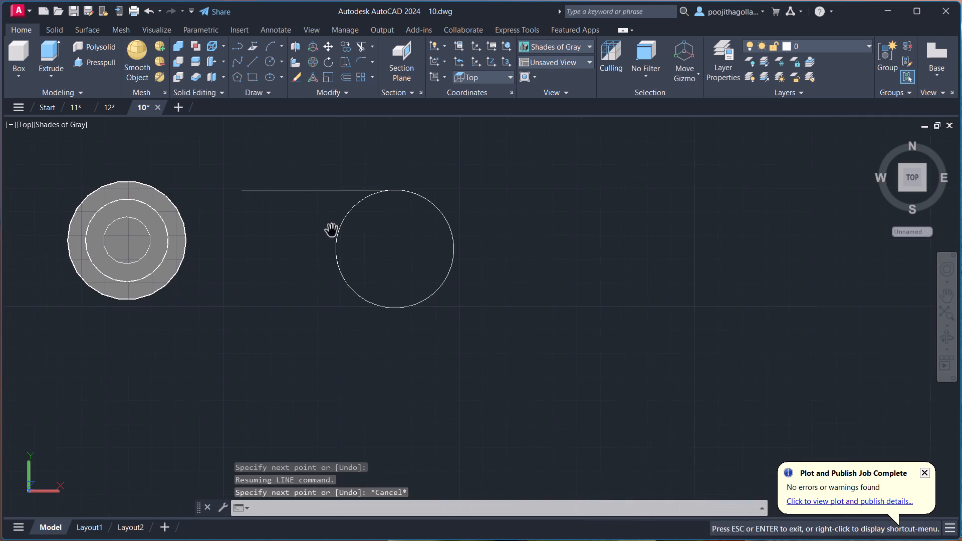
left_click(444, 161)
left_click(297, 372)
key("m")
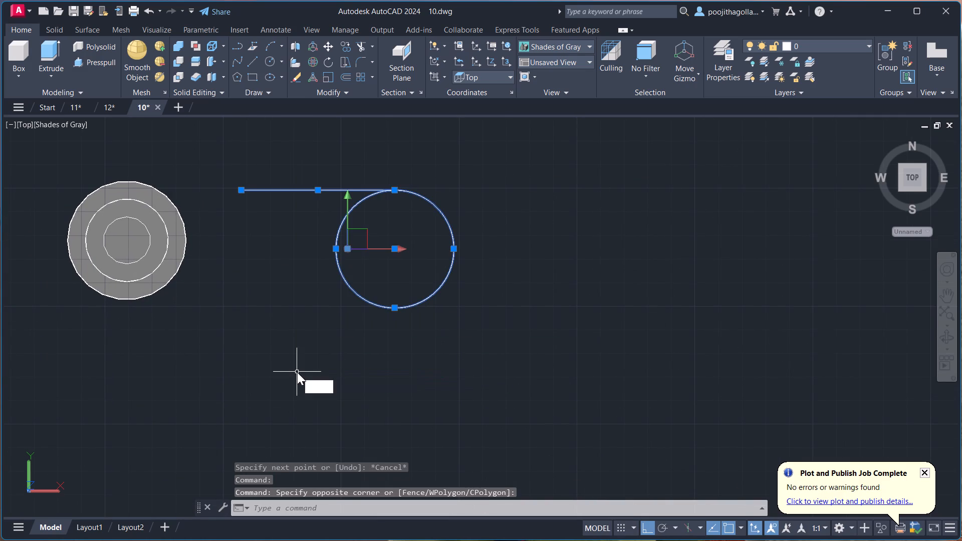
key("Return")
left_click(424, 197)
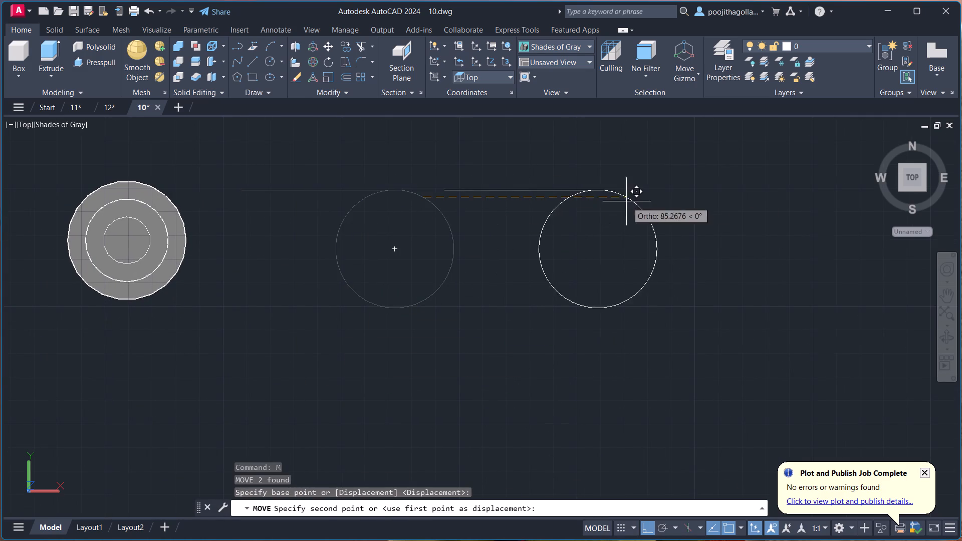
left_click(674, 195)
Start a new line from the free left endpoint of the horizontal tangent line.
scroll(667, 200, "up", 2)
middle_click_drag(675, 209, 583, 241)
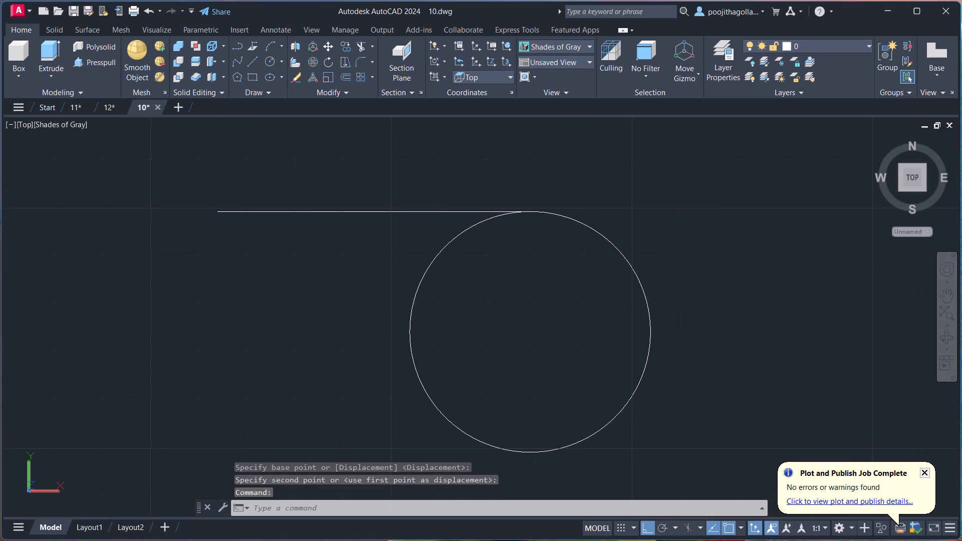
key("l")
key("Return")
scroll(215, 228, "down", 1)
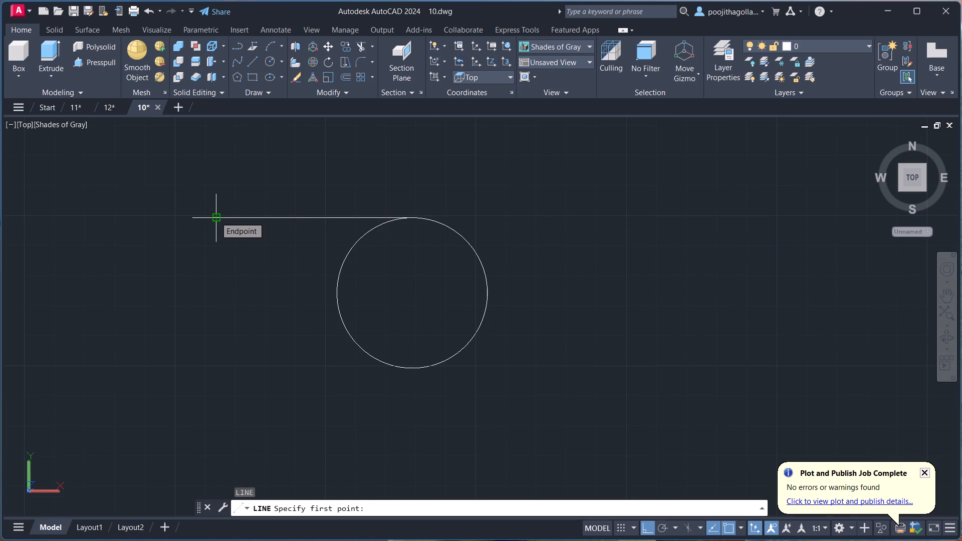
left_click(215, 217)
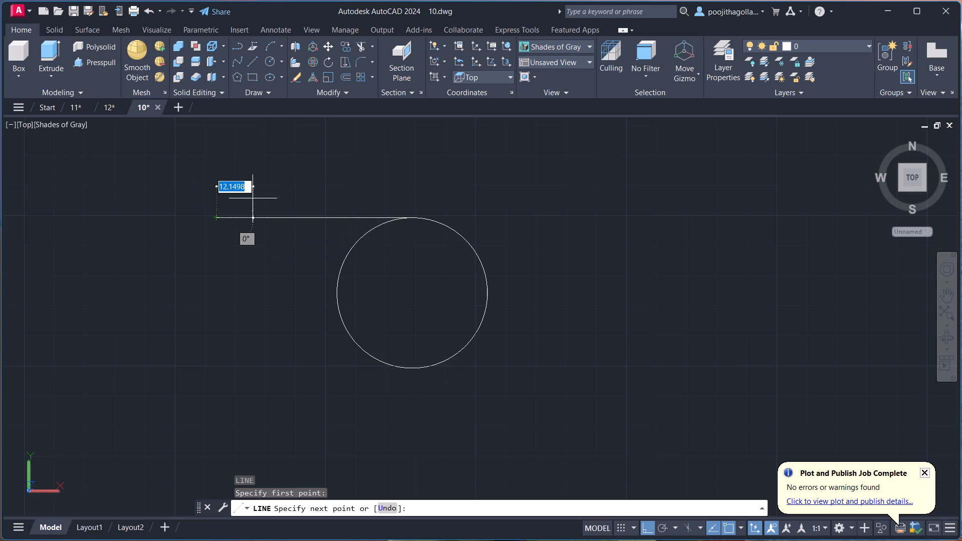
scroll(231, 198, "down", 2)
middle_click_drag(225, 223, 243, 243)
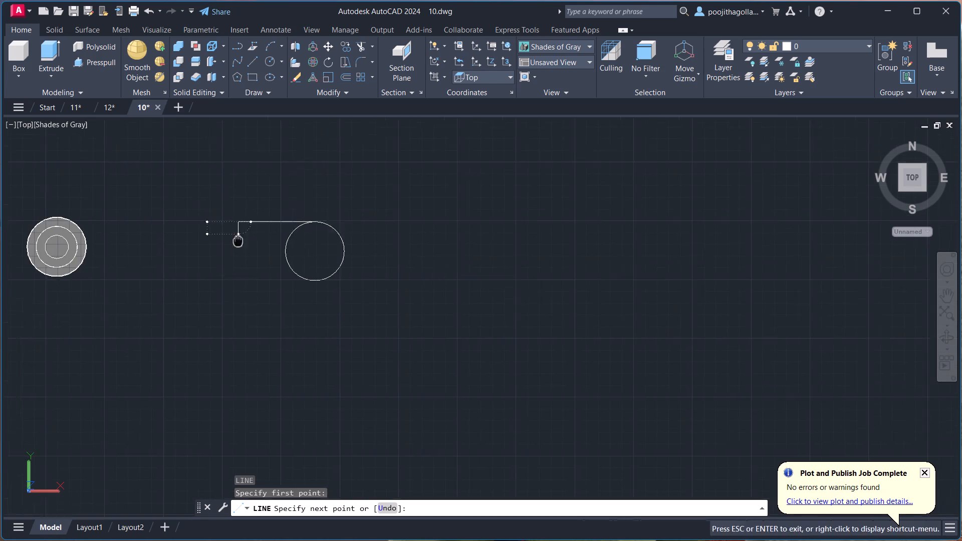
middle_click_drag(243, 243, 247, 246)
scroll(247, 218, "up", 4)
middle_click_drag(252, 216, 232, 170)
scroll(231, 170, "up", 1)
scroll(240, 170, "down", 1)
middle_click_drag(242, 173, 221, 184)
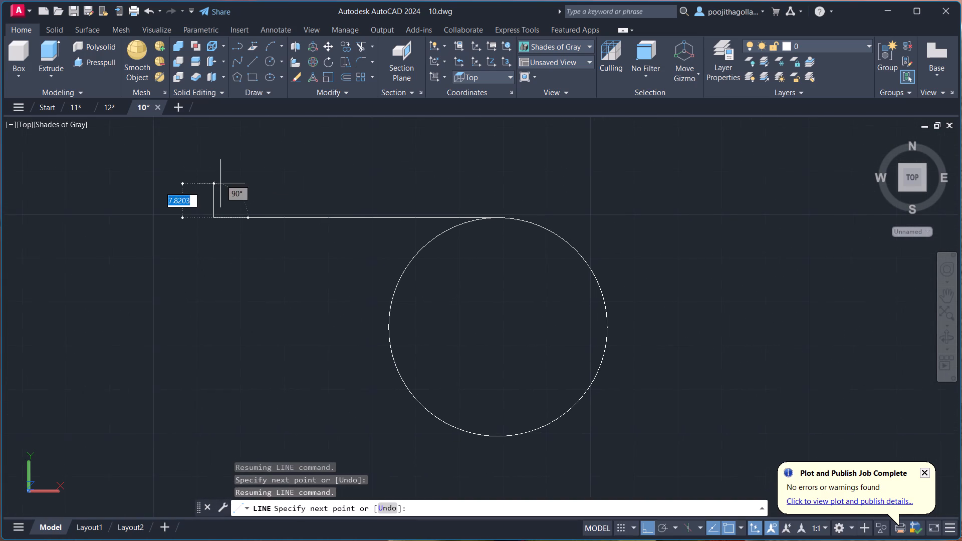
scroll(221, 184, "down", 1)
middle_click_drag(223, 184, 207, 175)
scroll(207, 175, "up", 2)
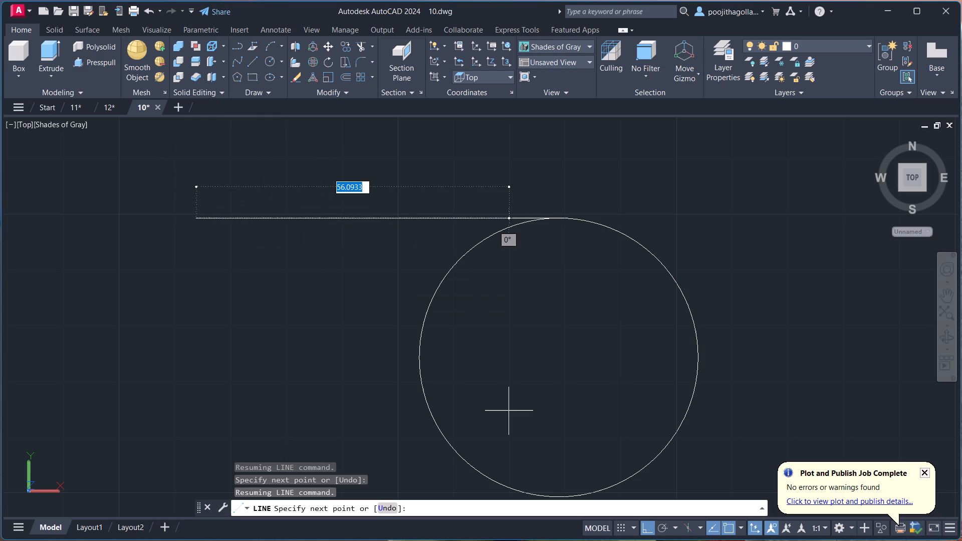
scroll(232, 187, "up", 2)
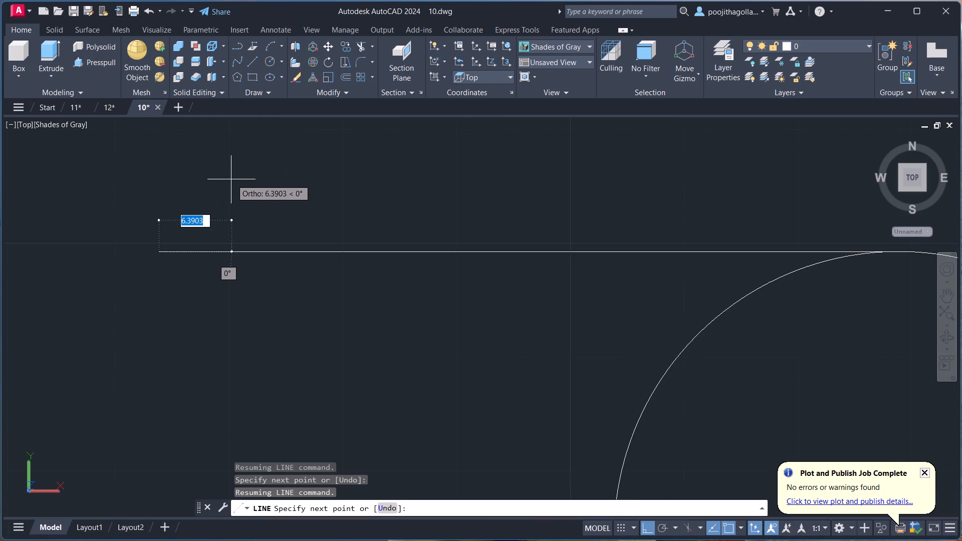
scroll(228, 170, "down", 1)
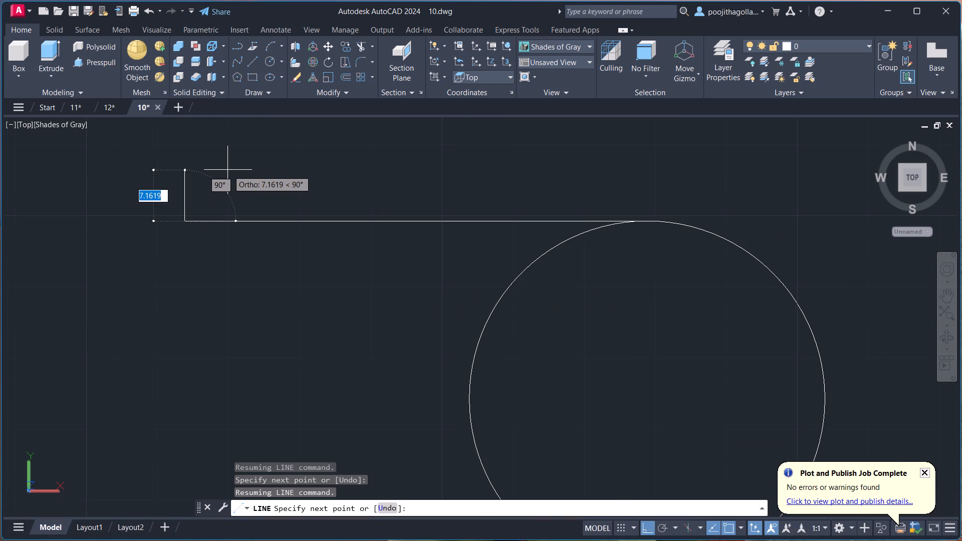
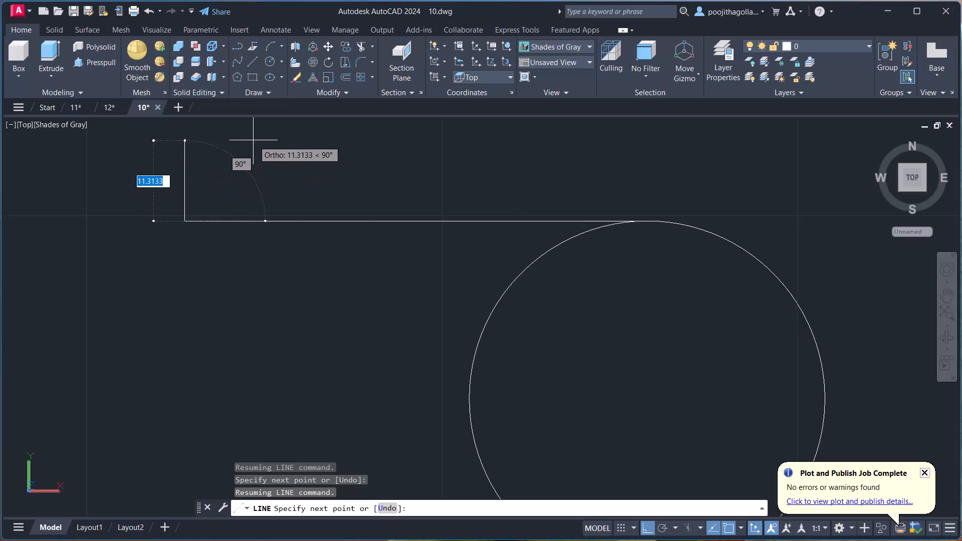
Continue the profile from the tangent line's free end with a 20-long upward segment and a 10-long leftward segment.
type("20")
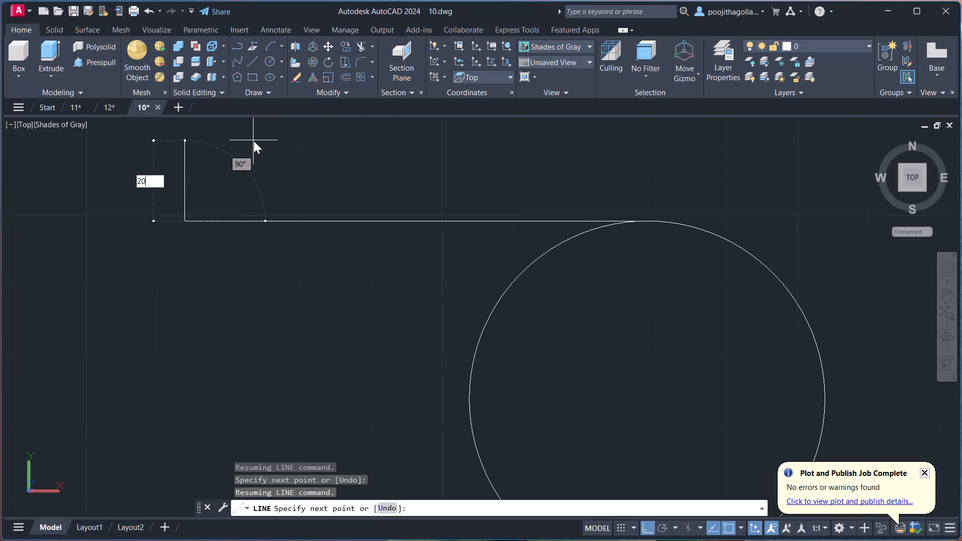
key("Return")
scroll(244, 148, "down", 3)
middle_click_drag(235, 167, 313, 165)
scroll(290, 135, "up", 2)
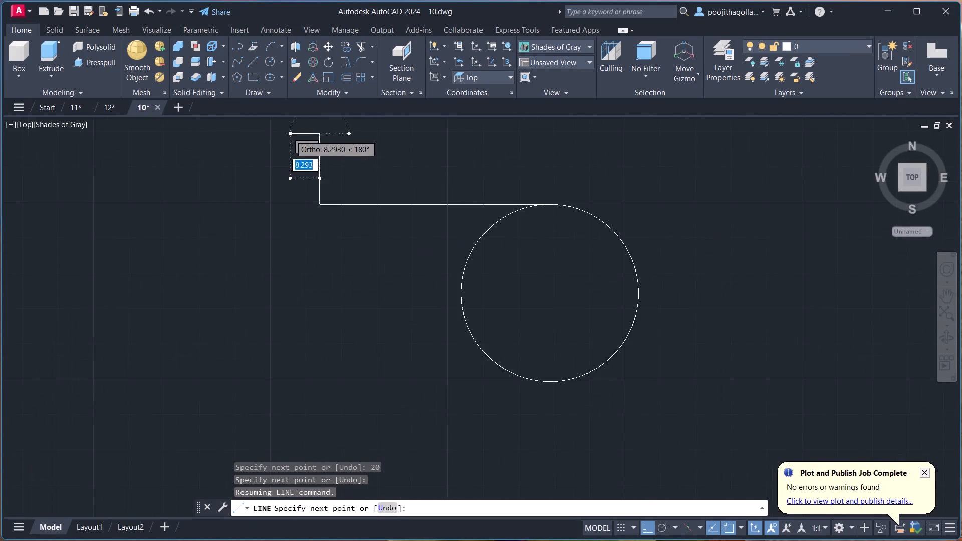
scroll(304, 161, "up", 1)
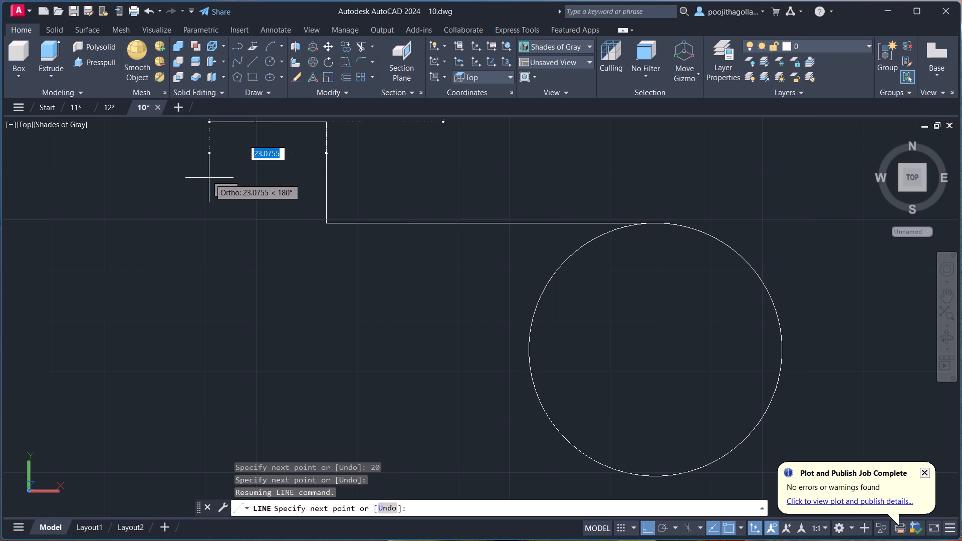
type("10")
key("Return")
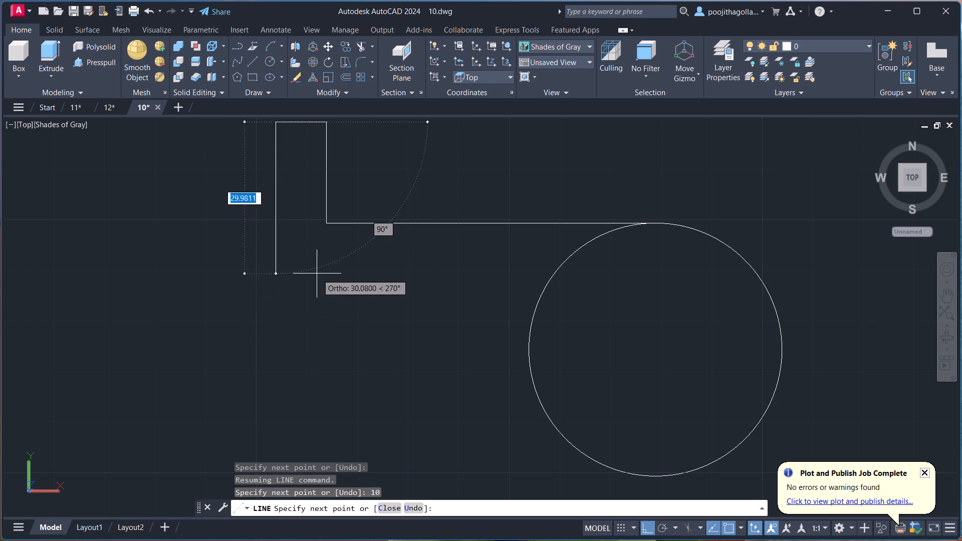
Extend the profile's outer left edge straight down with a 70-long segment followed by a collinear 20-long segment.
middle_click_drag(317, 274, 310, 229)
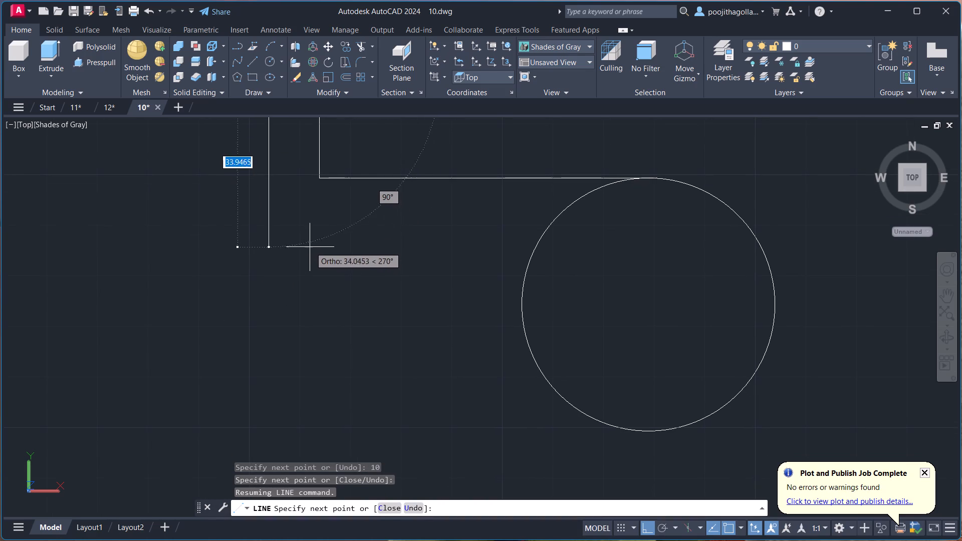
middle_click_drag(327, 242, 332, 293)
scroll(332, 290, "down", 1)
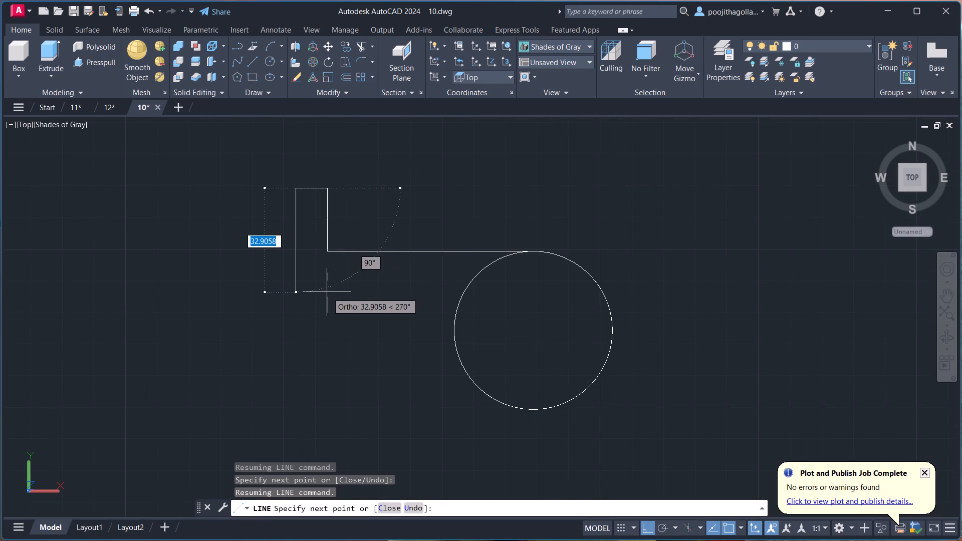
scroll(318, 299, "up", 1)
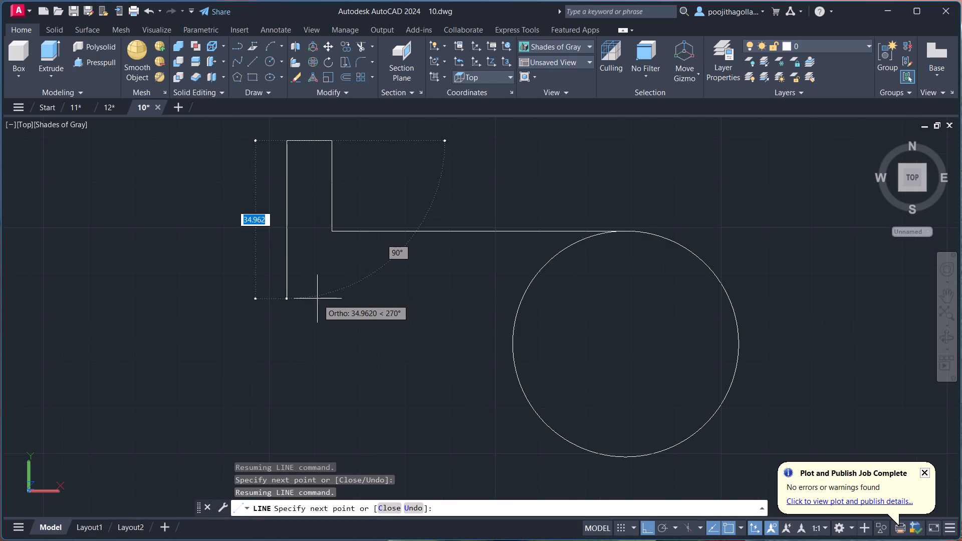
scroll(318, 299, "down", 1)
middle_click_drag(318, 299, 305, 282)
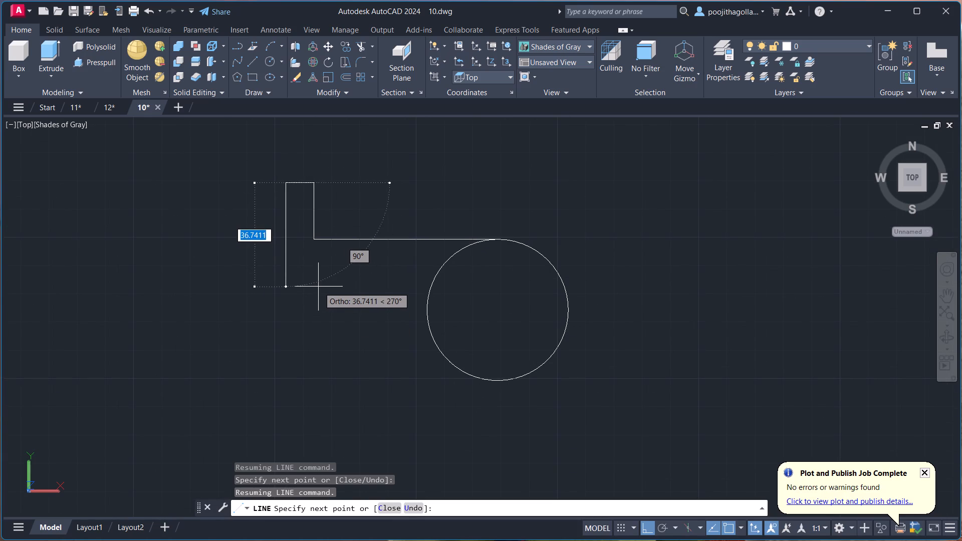
type("70")
key("Return")
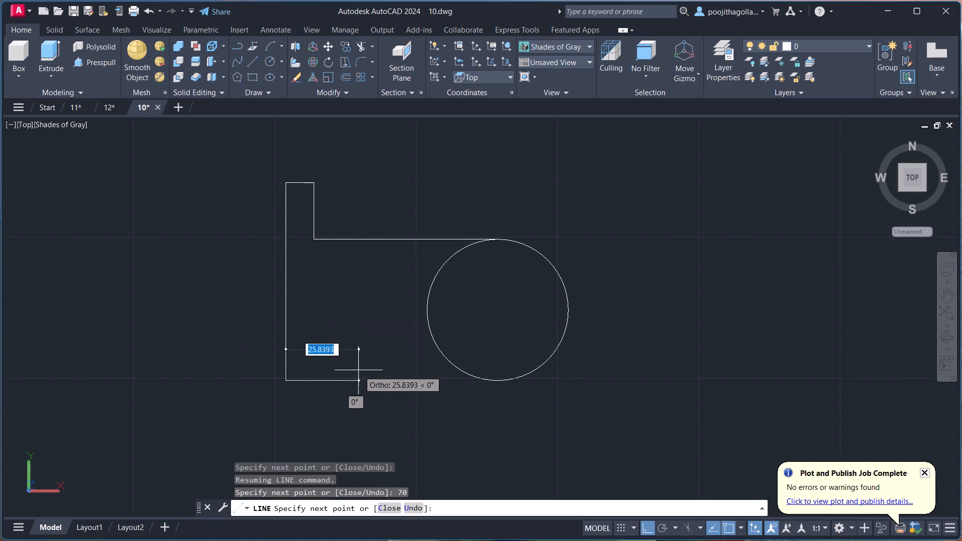
middle_click_drag(359, 371, 364, 281)
scroll(311, 306, "down", 1)
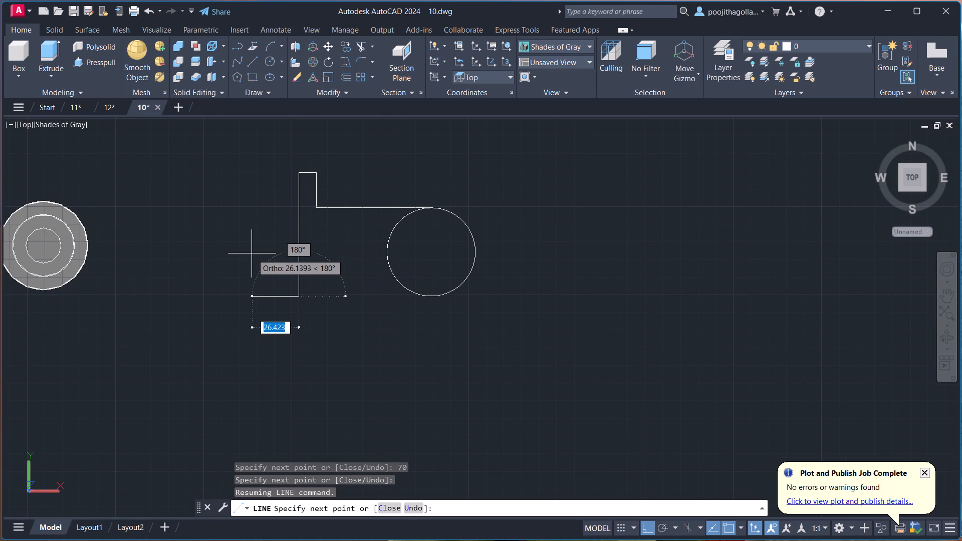
type("20")
key("Return")
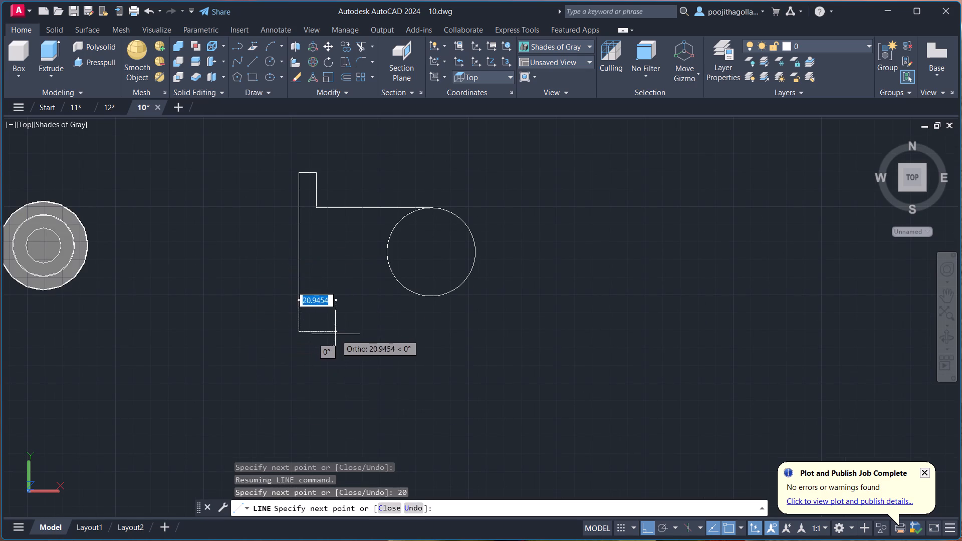
Draw segments 10 to the right and 20 up, join them horizontally to the circle's bottom quadrant, and end the Line command.
key("1")
key("0")
key("Return")
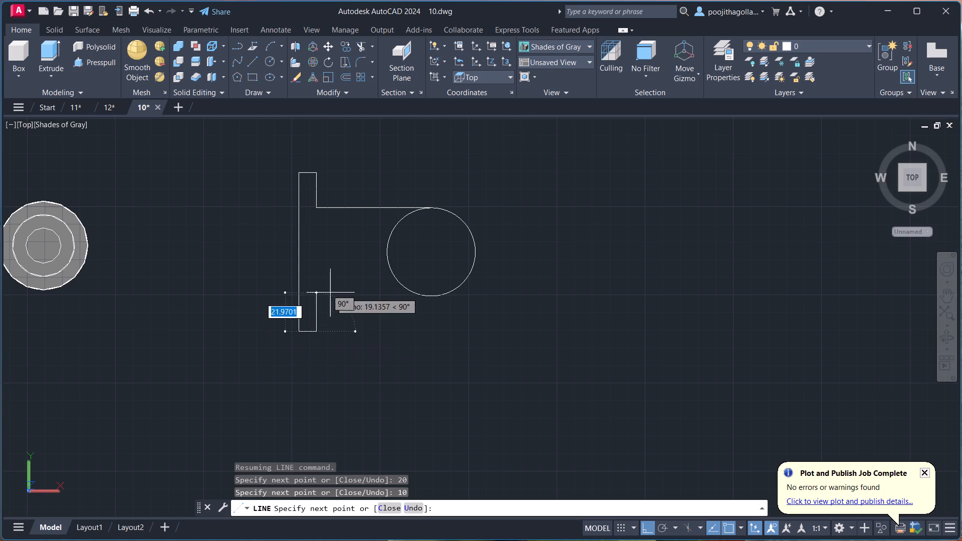
type("20")
key("Return")
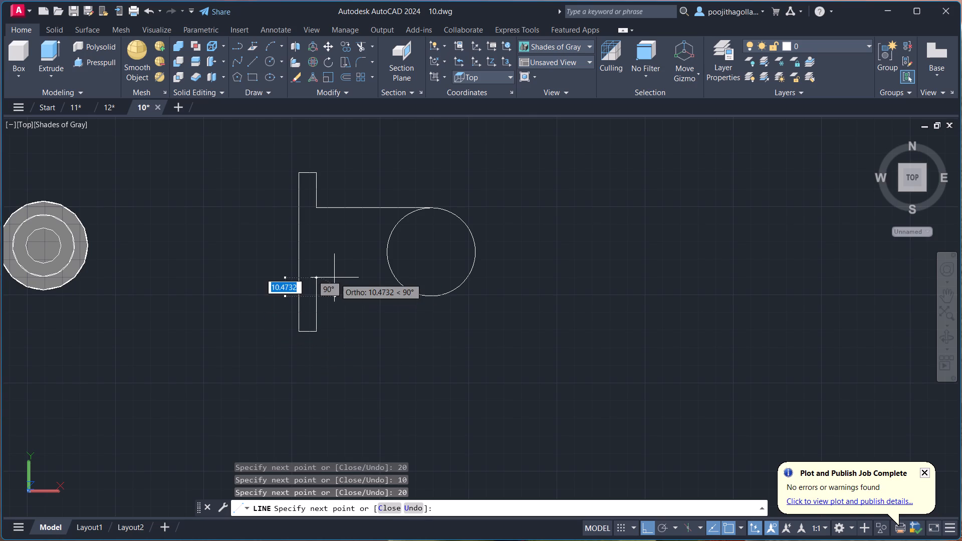
scroll(433, 296, "up", 2)
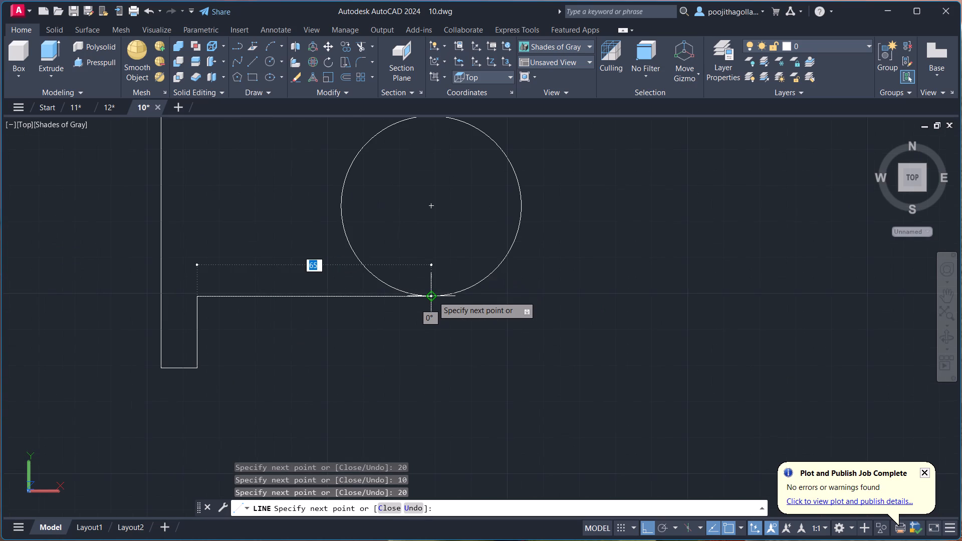
left_click(433, 296)
key("Escape")
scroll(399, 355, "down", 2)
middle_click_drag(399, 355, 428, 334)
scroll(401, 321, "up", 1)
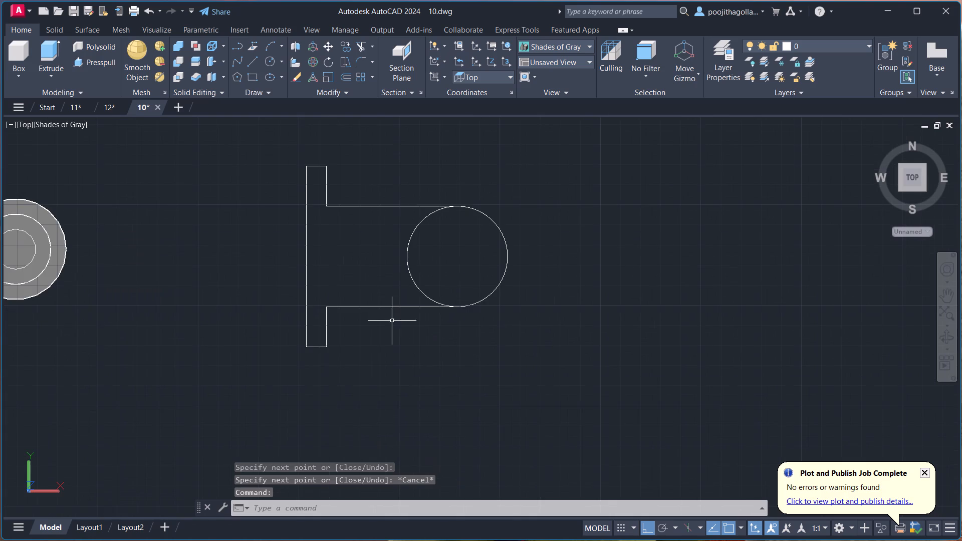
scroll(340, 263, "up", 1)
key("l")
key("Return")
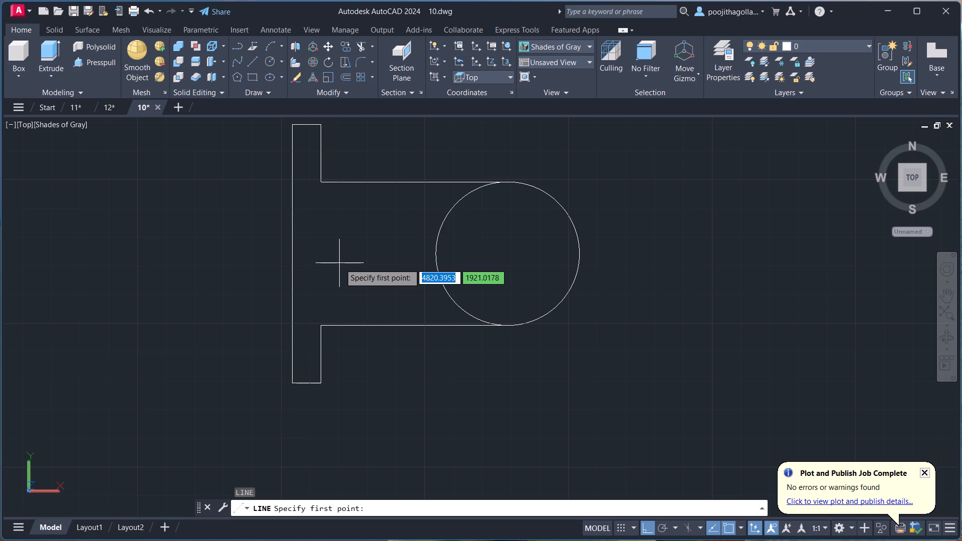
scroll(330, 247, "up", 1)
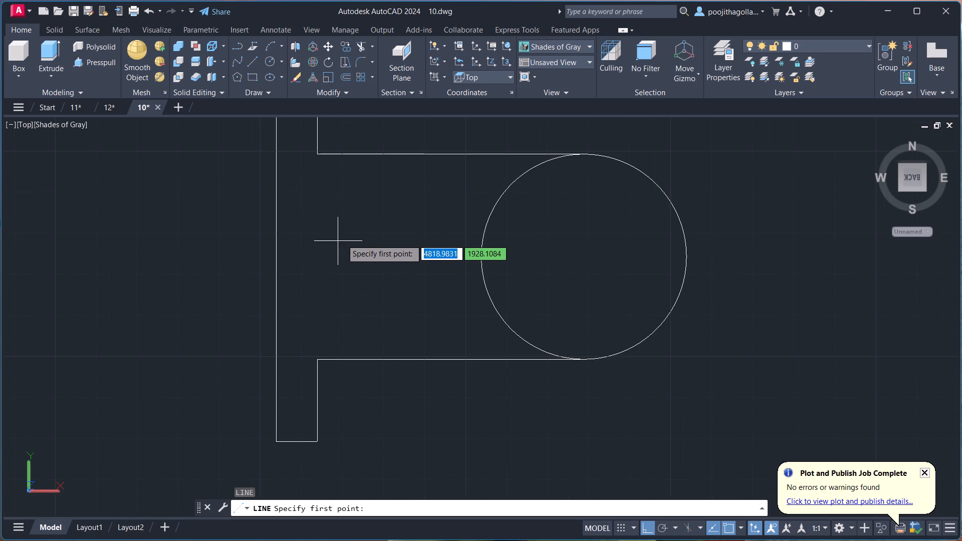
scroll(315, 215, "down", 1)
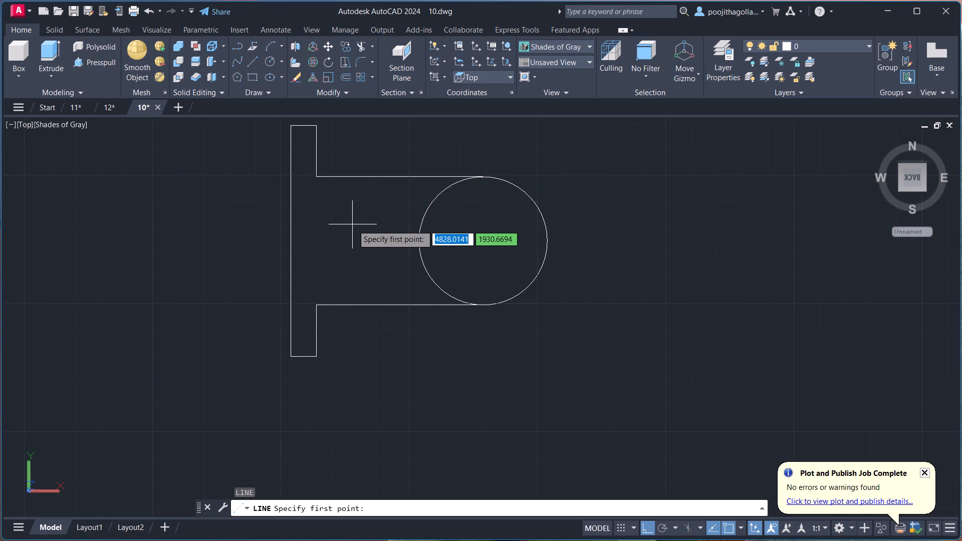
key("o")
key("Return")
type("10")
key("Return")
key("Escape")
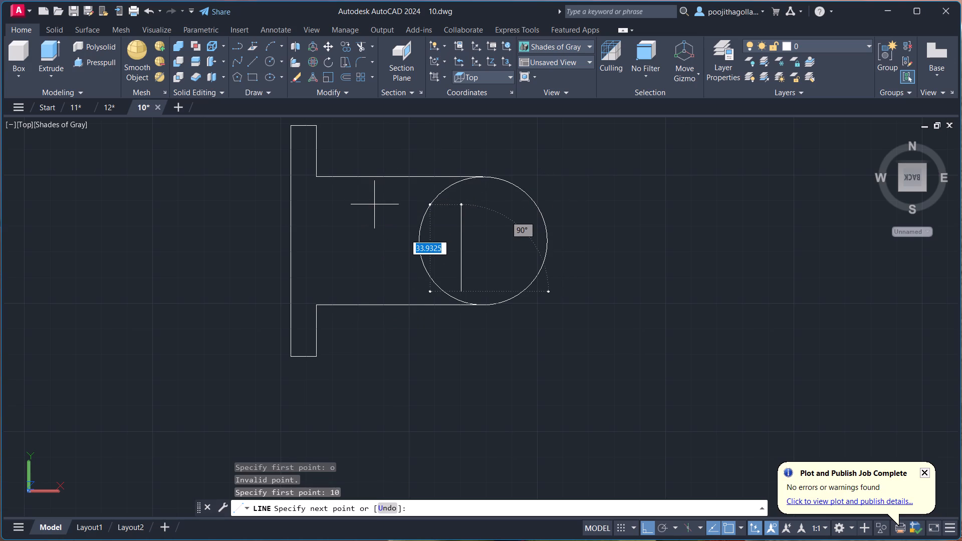
Offset the upper and lower lines tangent to the circle by 10 toward the inside of the profile.
key("o")
key("Return")
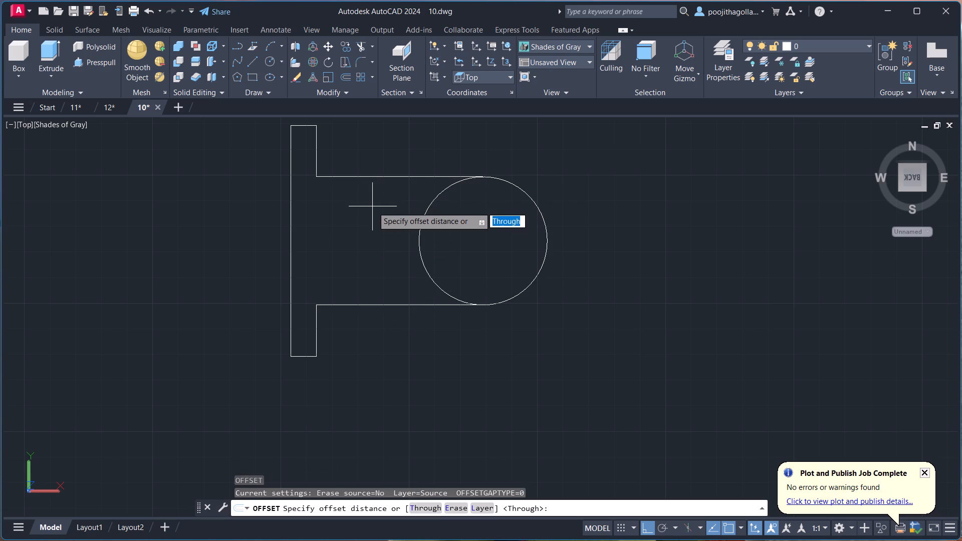
type("10")
key("Return")
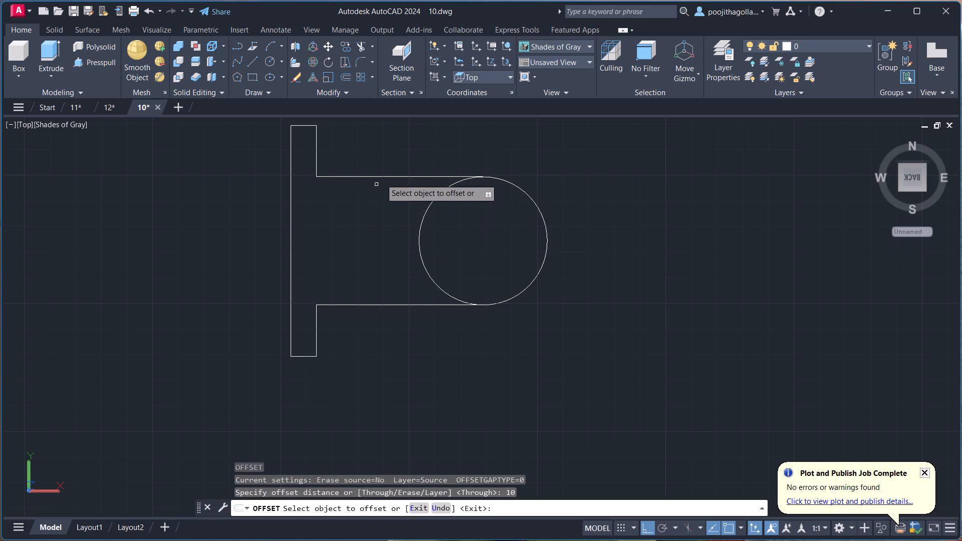
left_click(385, 178)
left_click(378, 207)
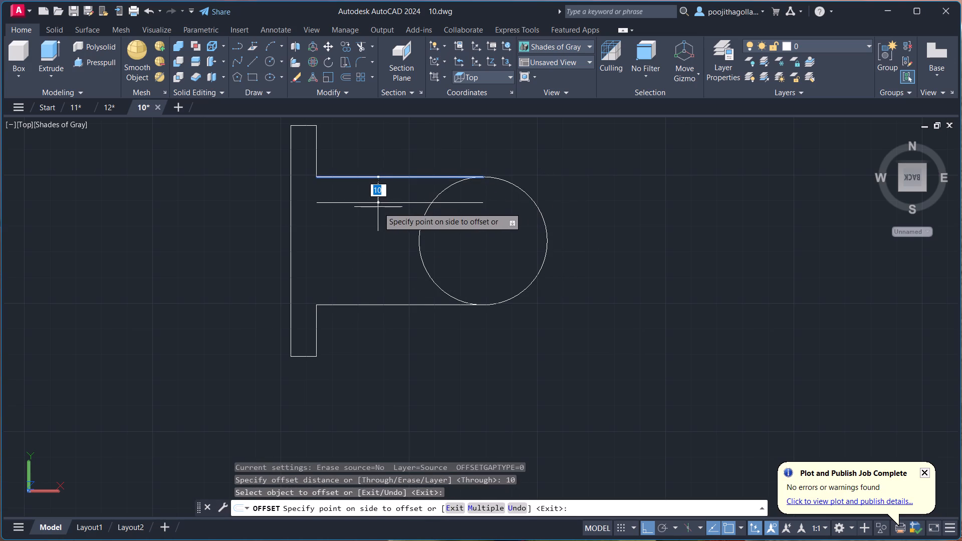
left_click(369, 305)
left_click(370, 283)
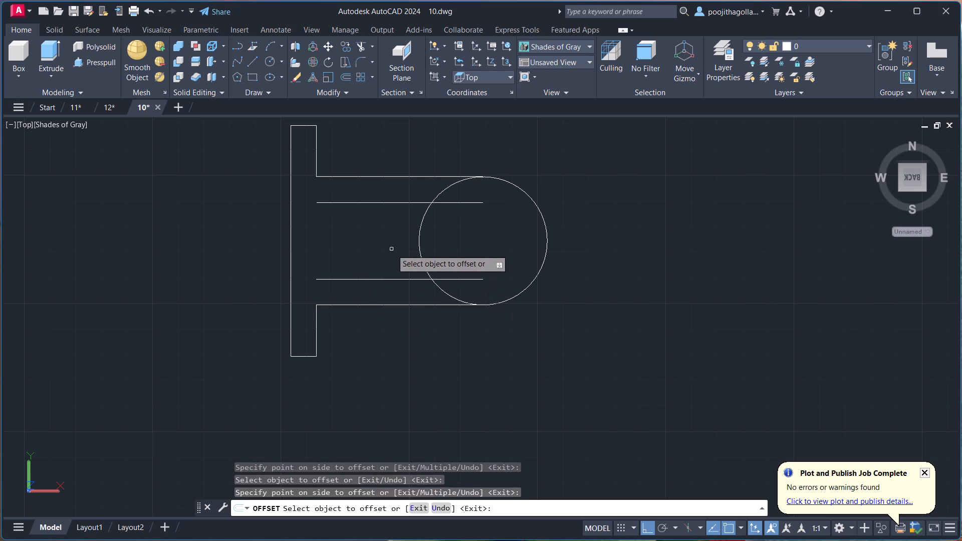
key("Escape")
Draw a 35-long line leftward from the circle's centre, with a vertical segment about 19 long down past the lower offset line.
key("l")
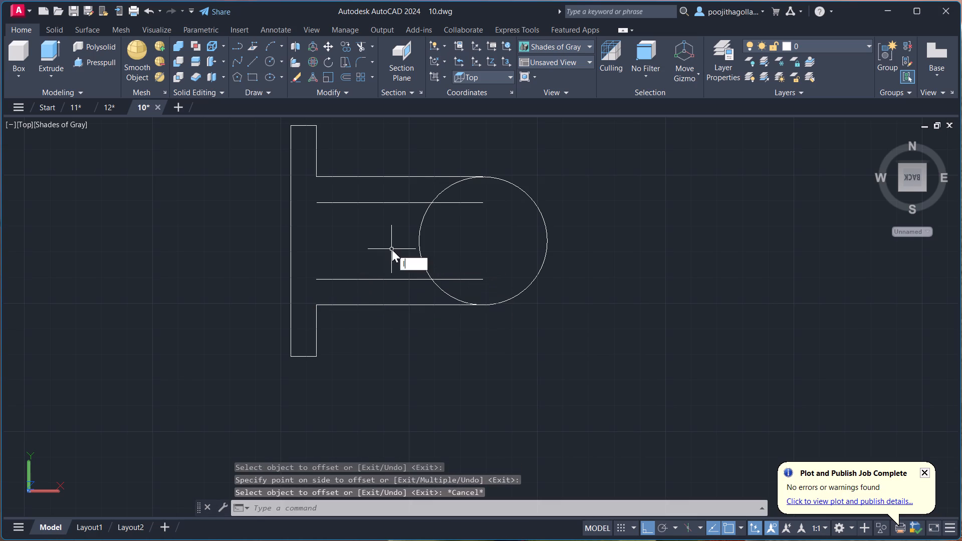
key("Return")
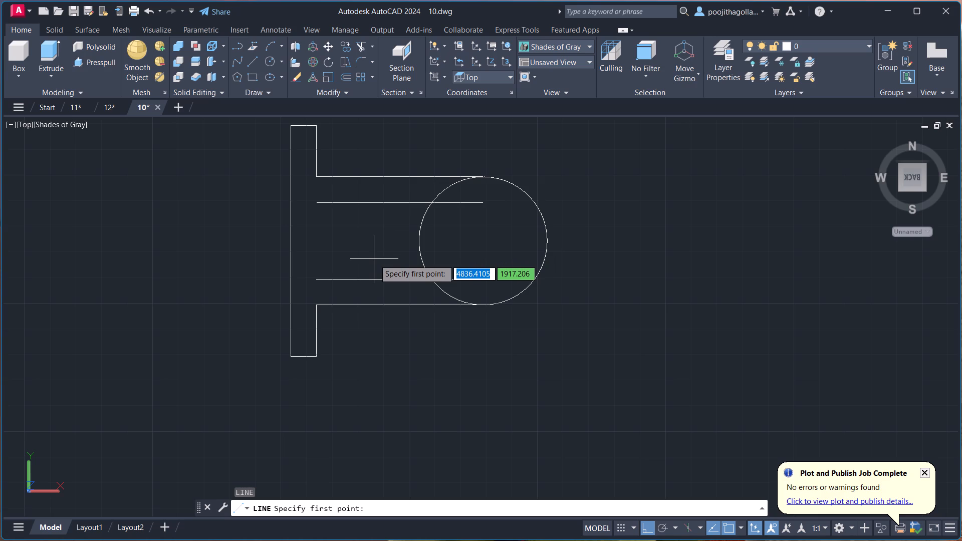
left_click(486, 242)
type("35")
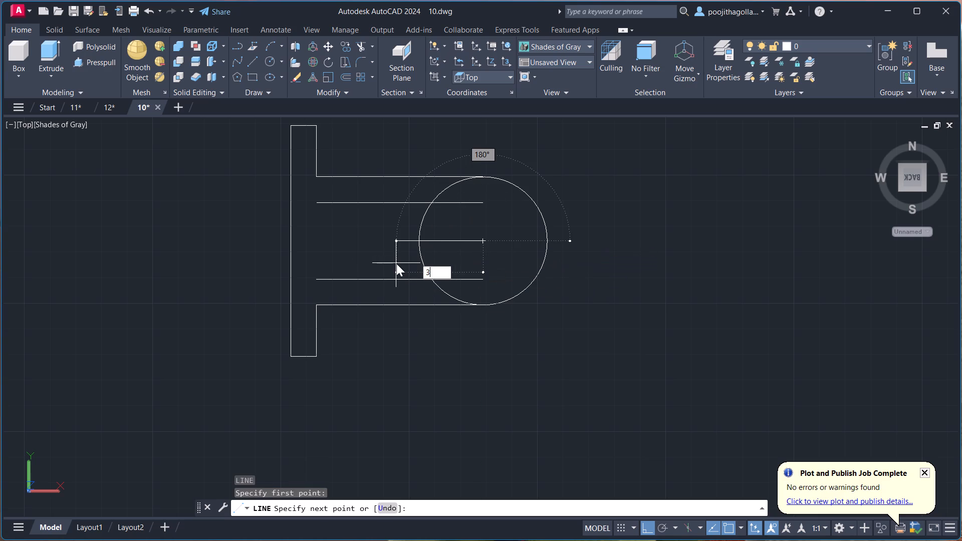
key("Return")
scroll(395, 290, "up", 2)
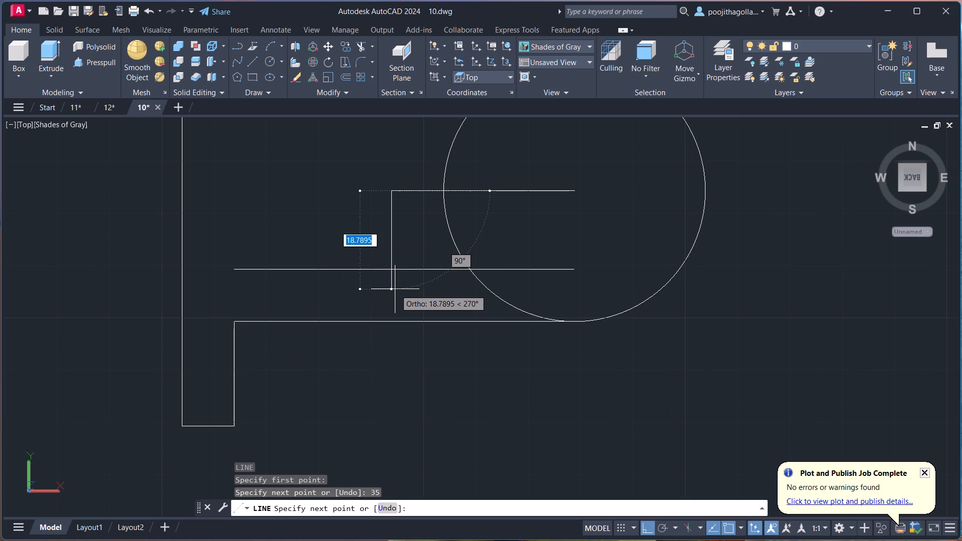
left_click(395, 290)
key("Escape")
Draw a vertical line from the centre line's left endpoint up past the upper offset line.
key("l")
key("Return")
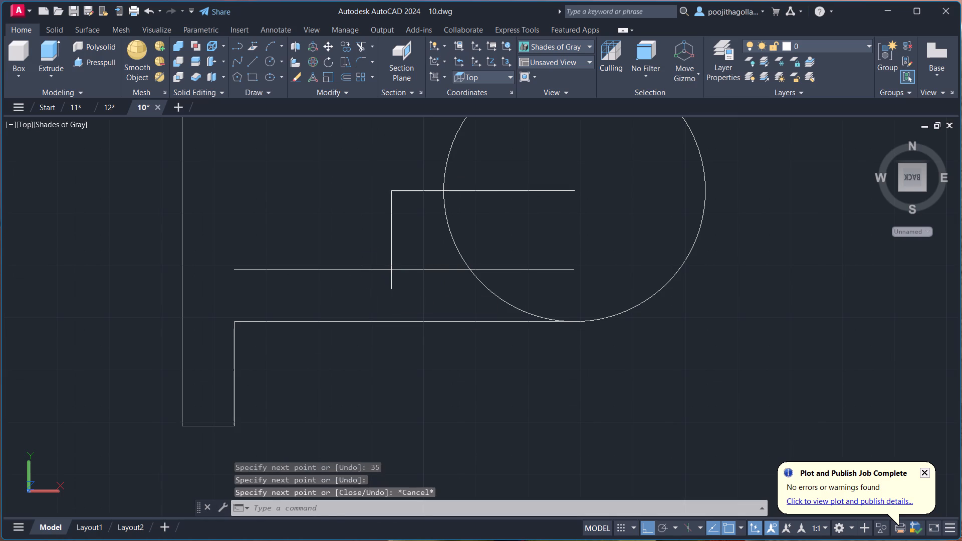
scroll(407, 258, "up", 2)
scroll(416, 208, "down", 2)
middle_click_drag(416, 208, 422, 282)
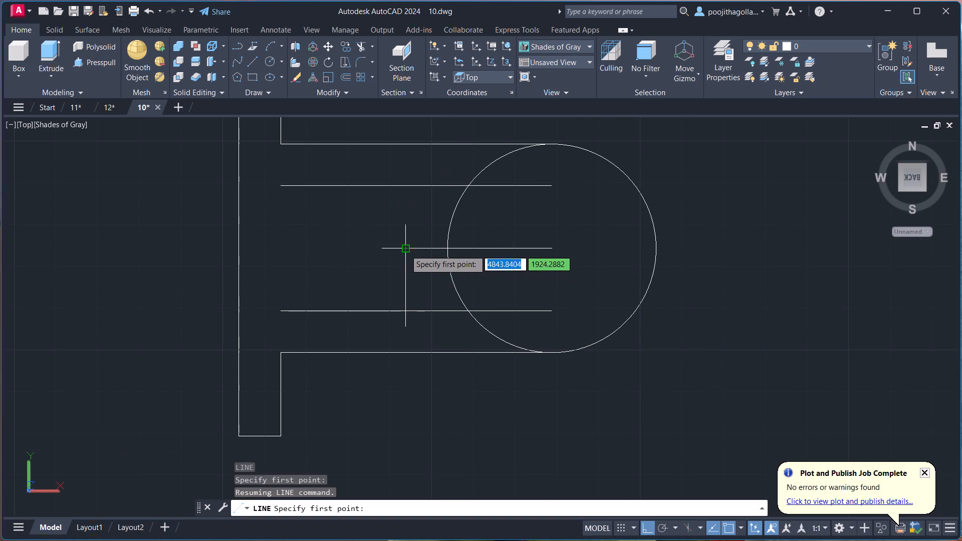
left_click(405, 250)
left_click(415, 172)
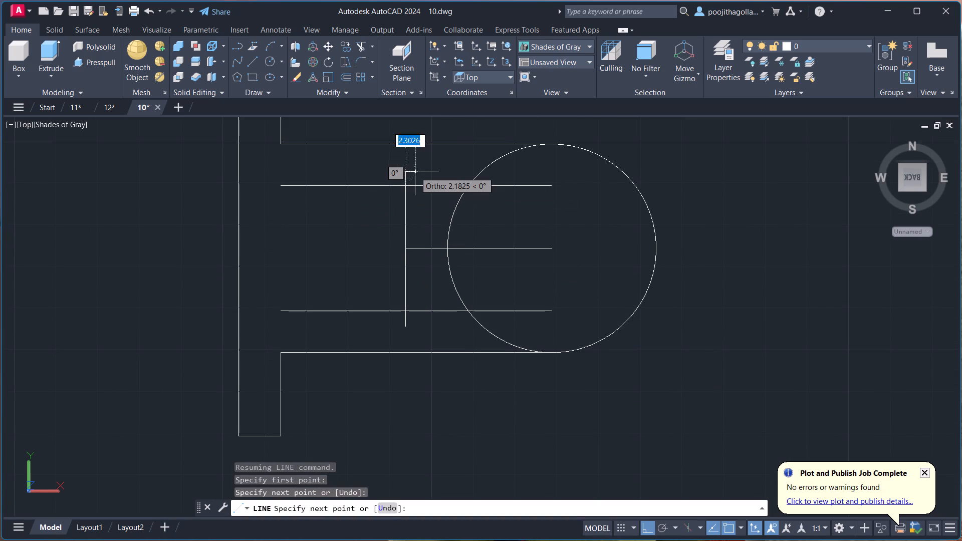
key("Escape")
Trim the three horizontal lines inside the circle and the vertical line's ends that overshoot the two offset lines.
key("t")
key("r")
key("Return")
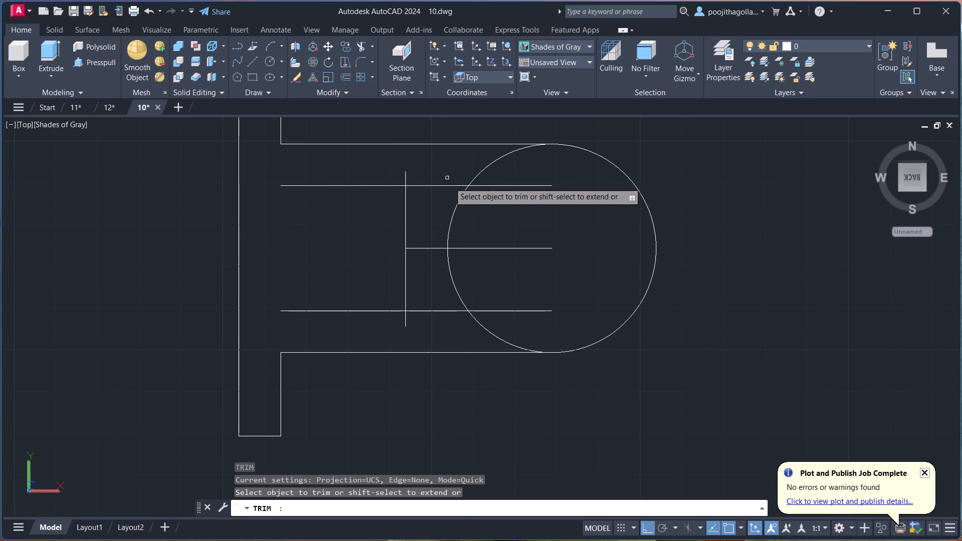
left_click_drag(523, 181, 531, 307)
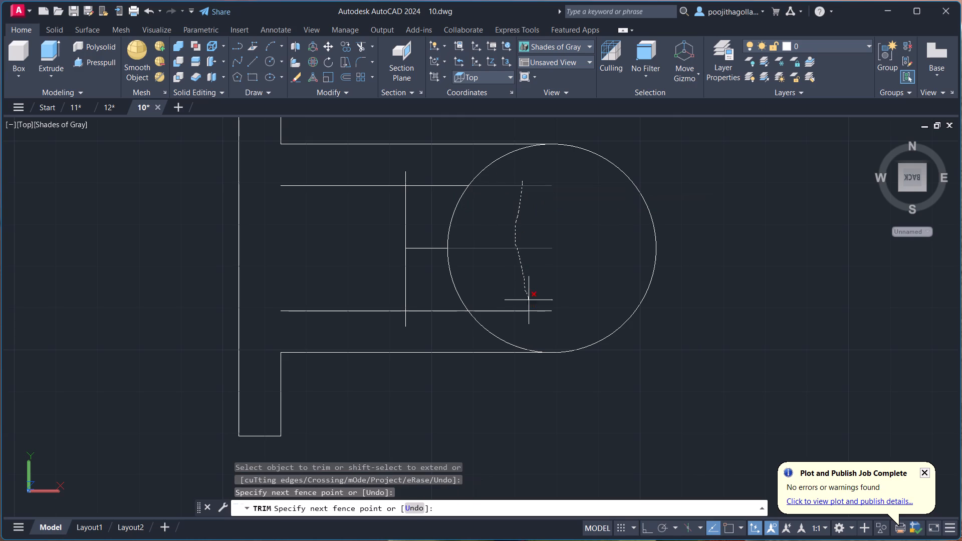
left_click_drag(531, 307, 529, 316)
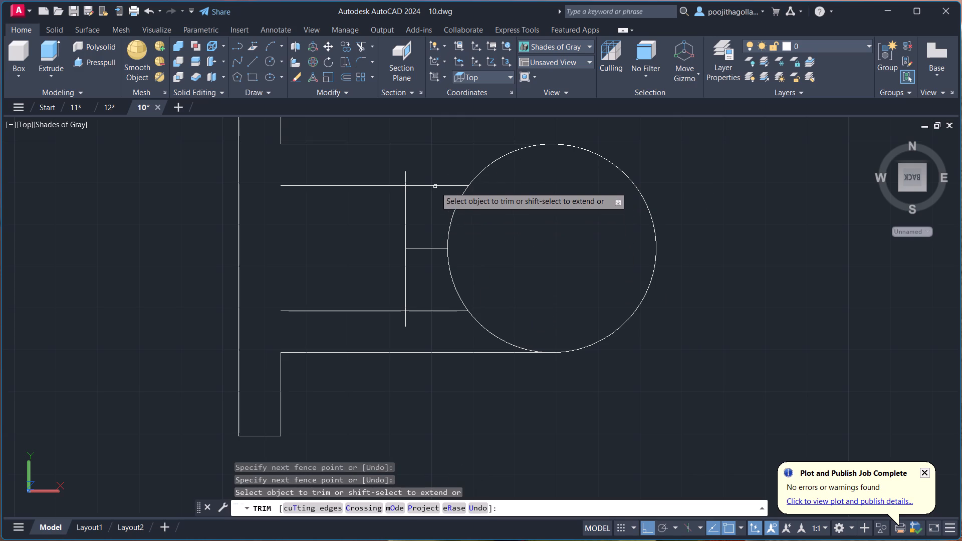
left_click(406, 171)
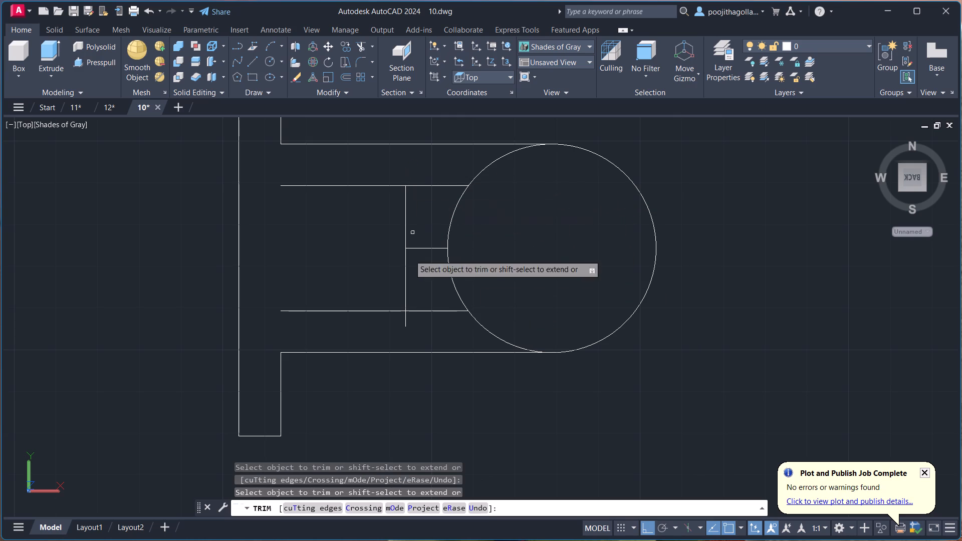
left_click(405, 319)
Trim the three horizontal segments between the vertical line and the circle, and the circle's right half.
left_click_drag(422, 313, 423, 182)
left_click_drag(424, 179, 431, 274)
left_click_drag(654, 130, 593, 234)
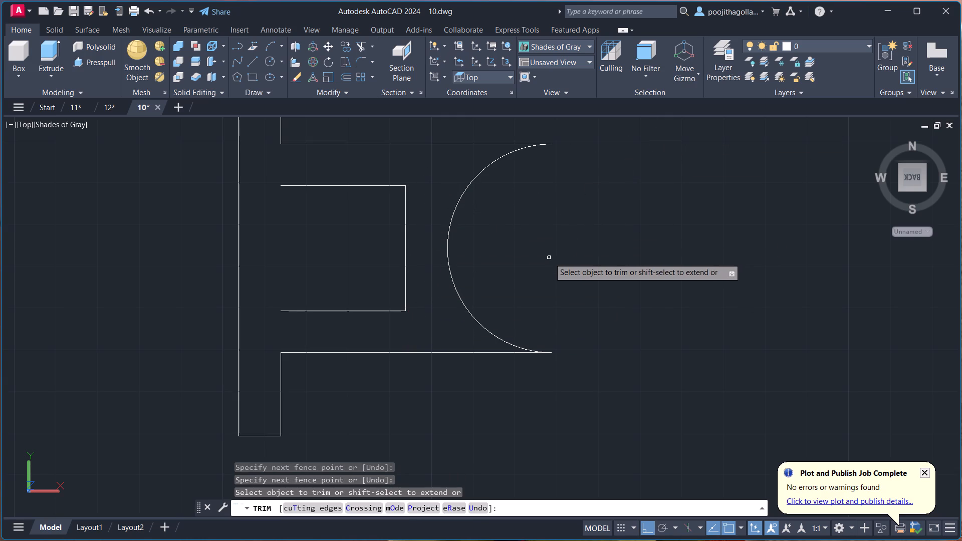
Lengthen the inner slot's upper and lower horizontal lines leftward past the flange's outer vertical line.
key("Escape")
scroll(379, 242, "down", 1)
middle_click_drag(343, 250, 370, 250)
scroll(354, 243, "up", 1)
scroll(375, 178, "up", 1)
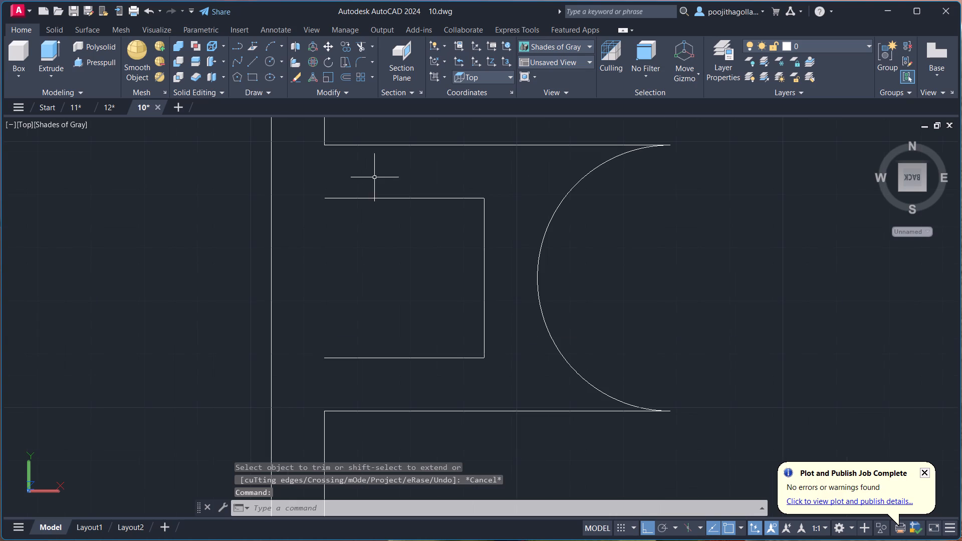
left_click(372, 189)
left_click(344, 230)
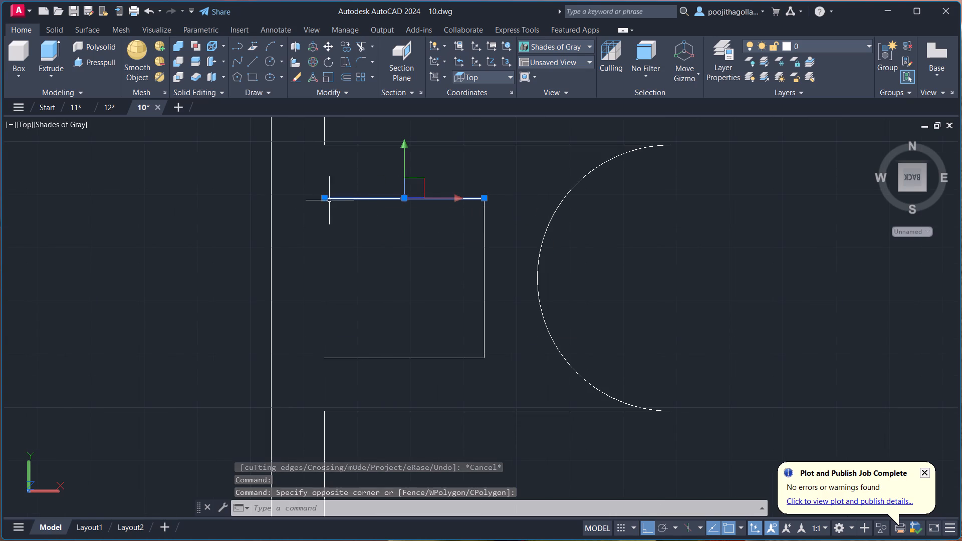
left_click(356, 231)
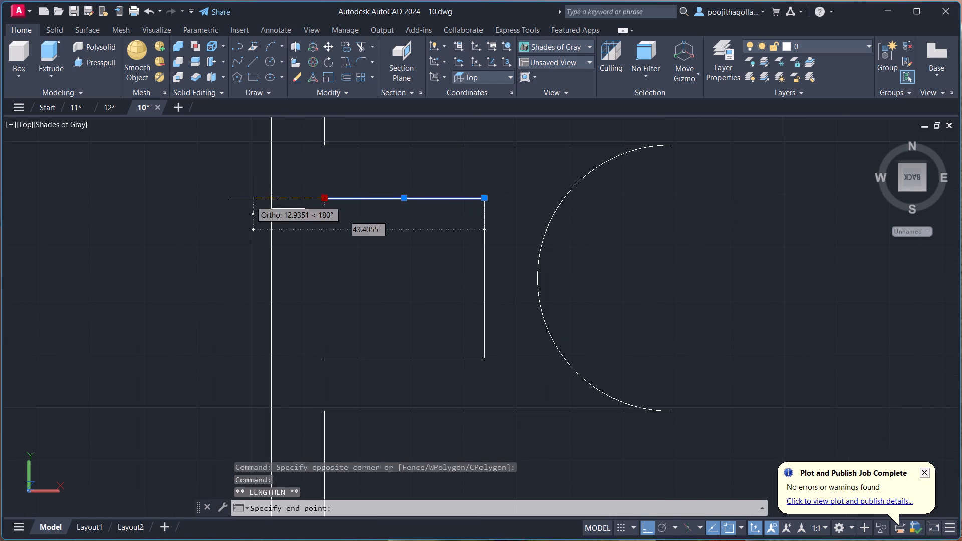
left_click(245, 200)
key("Escape")
left_click(390, 334)
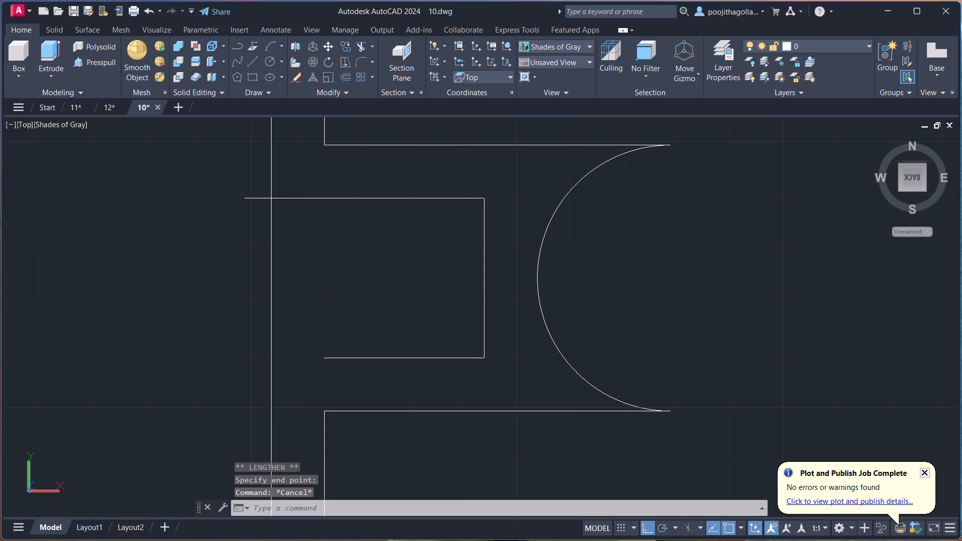
left_click(357, 380)
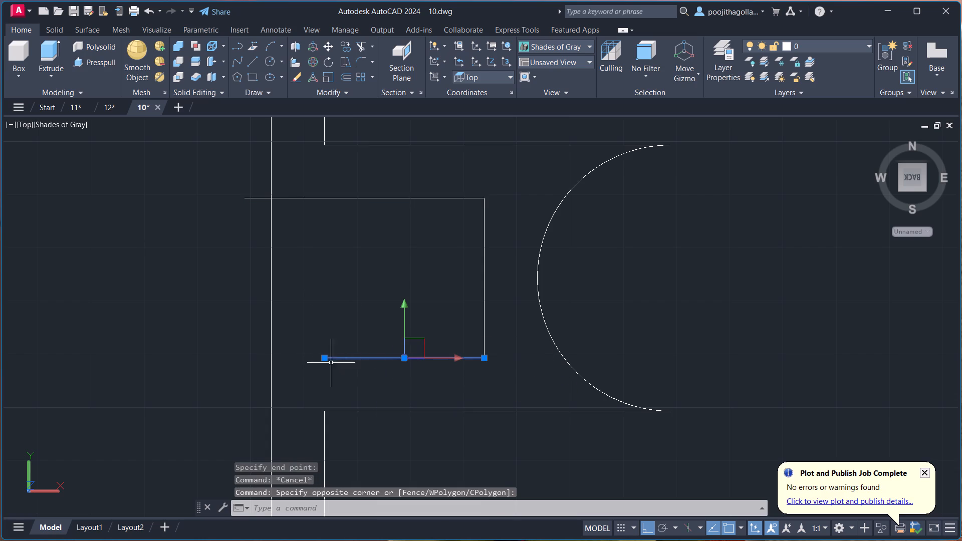
left_click(359, 389)
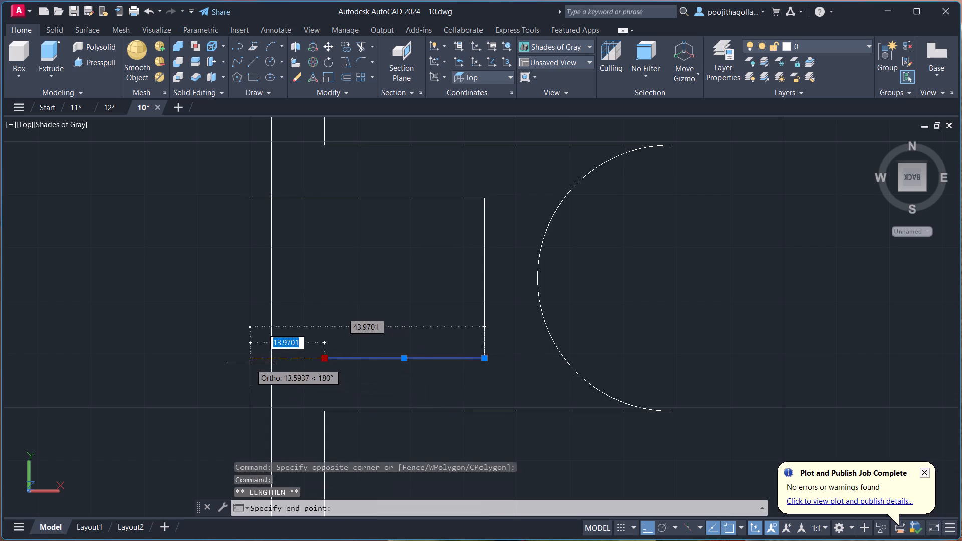
left_click(250, 362)
key("Escape")
Trim the overshooting ends of both slot lines and the flange's outer vertical line between them to open the slot.
type("tr")
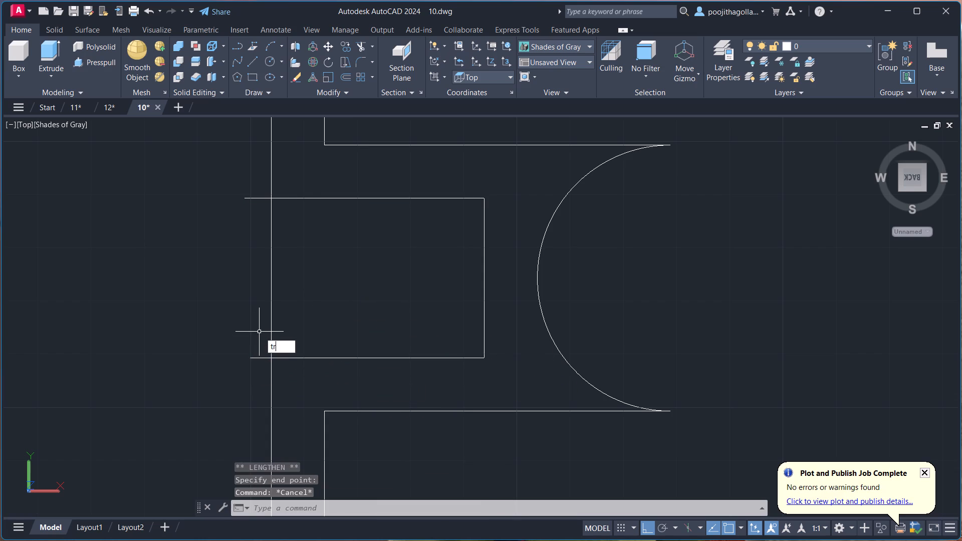
key("Return")
left_click_drag(250, 189, 257, 215)
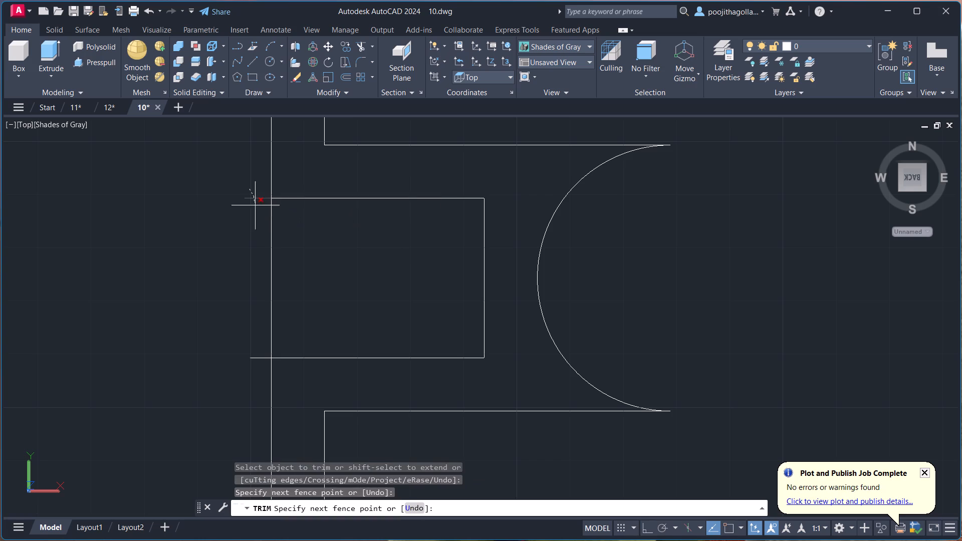
left_click_drag(257, 215, 257, 365)
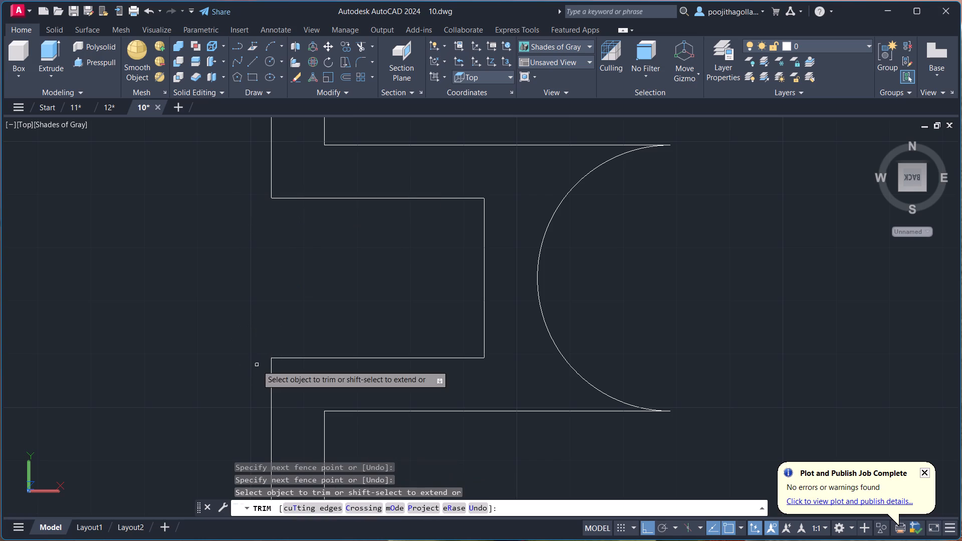
scroll(356, 270, "down", 1)
middle_click(356, 270)
scroll(356, 270, "down", 1)
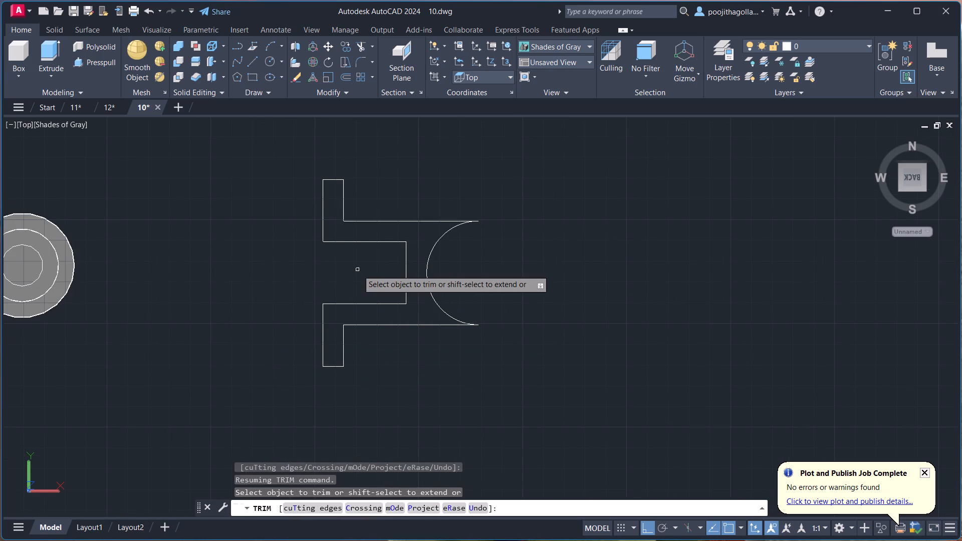
key("Escape")
Join all lines and the arc of the flanged profile into one polyline.
scroll(364, 273, "down", 1)
scroll(369, 273, "up", 1)
left_click(527, 180)
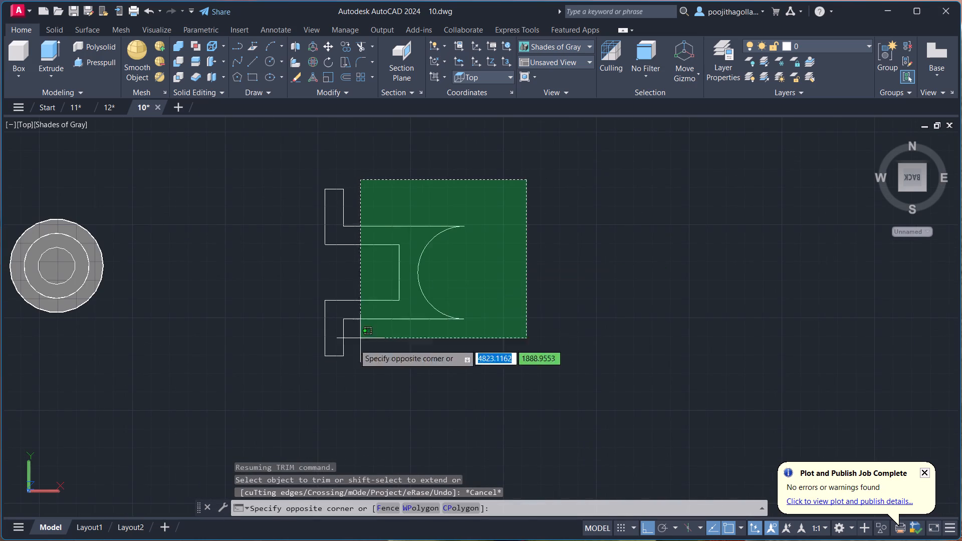
left_click(260, 402)
key("j")
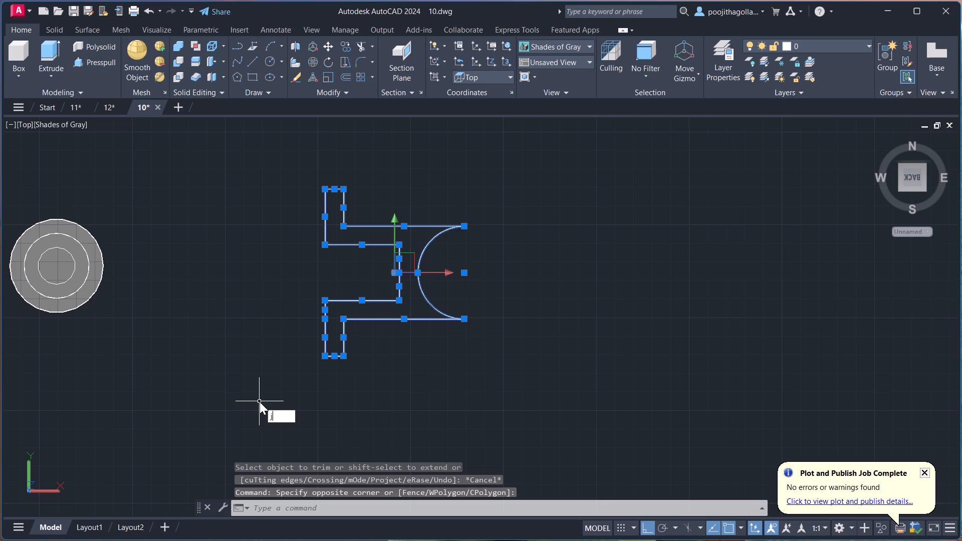
key("Return")
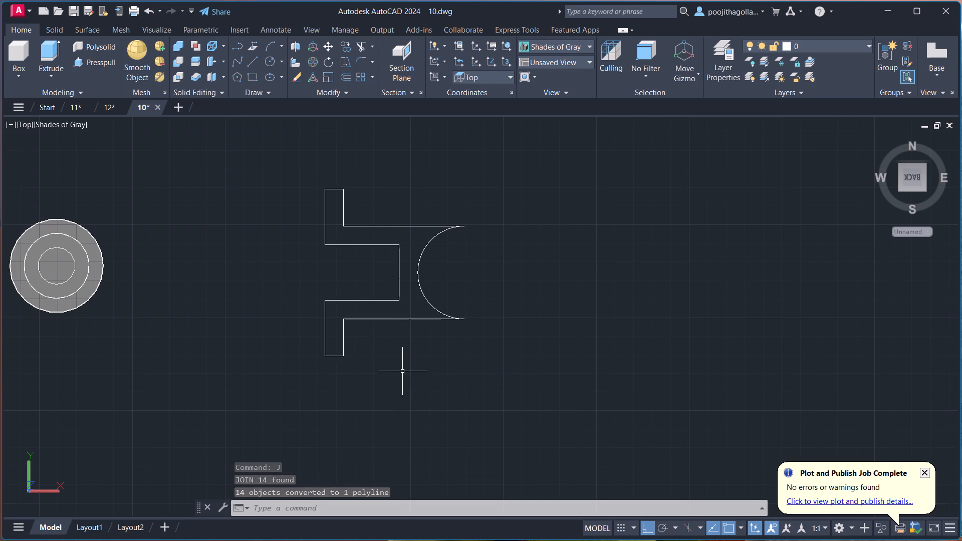
Presspull the closed flanged profile downward by 40 into a solid.
middle_click_drag(413, 388, 417, 355, "shift")
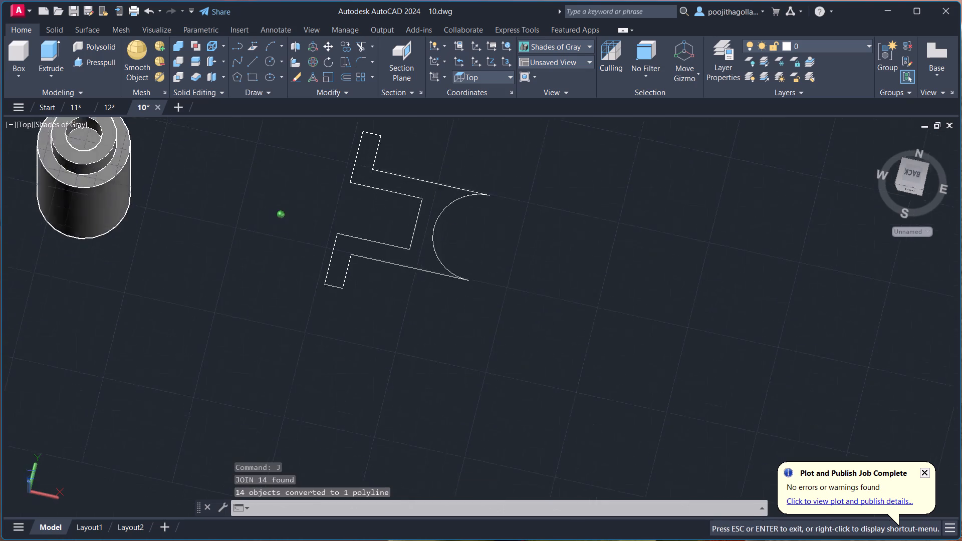
middle_click_drag(417, 355, 440, 283, "shift")
scroll(420, 235, "down", 1)
middle_click_drag(420, 223, 424, 298)
scroll(407, 267, "up", 1)
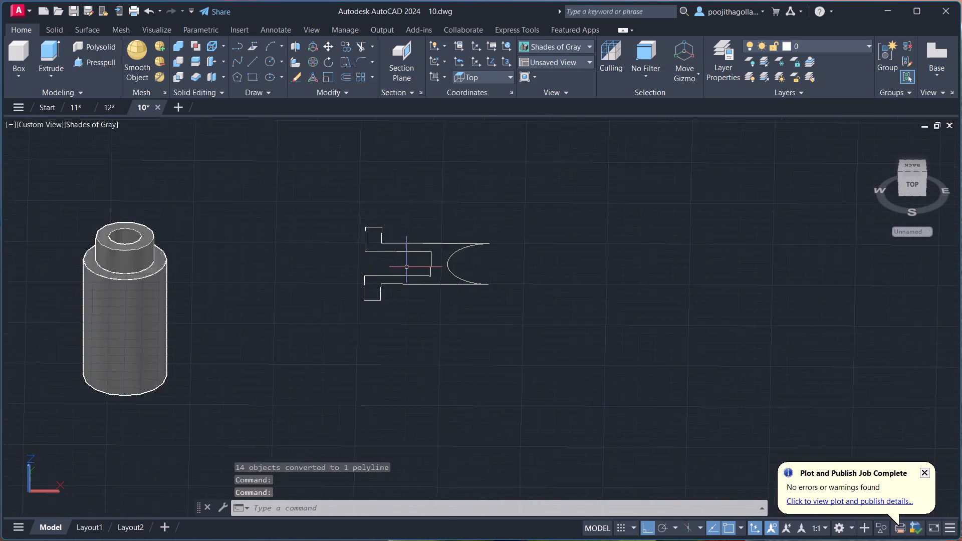
scroll(407, 267, "up", 1)
scroll(346, 289, "down", 1)
middle_click_drag(351, 309, 338, 283)
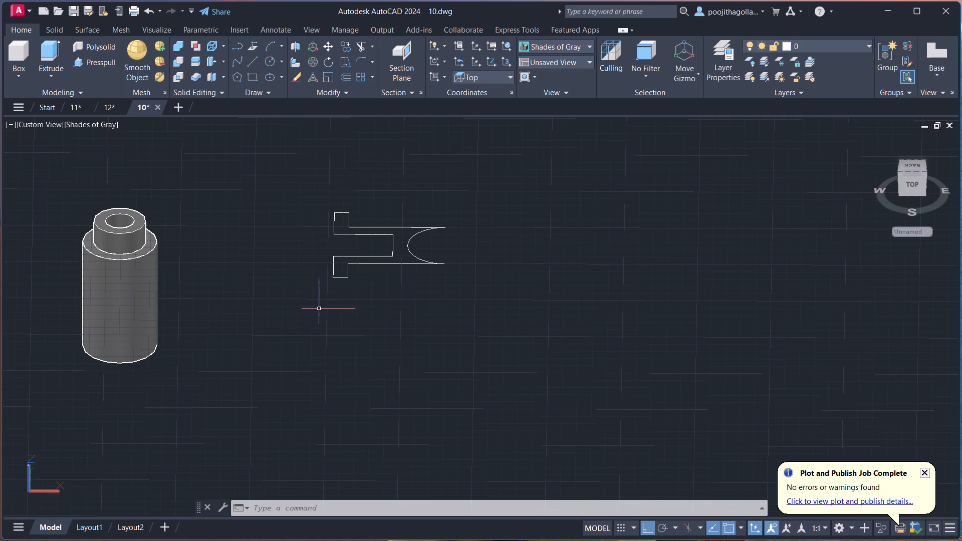
middle_click_drag(321, 309, 319, 298)
middle_click_drag(202, 290, 234, 260)
middle_click_drag(421, 241, 423, 241)
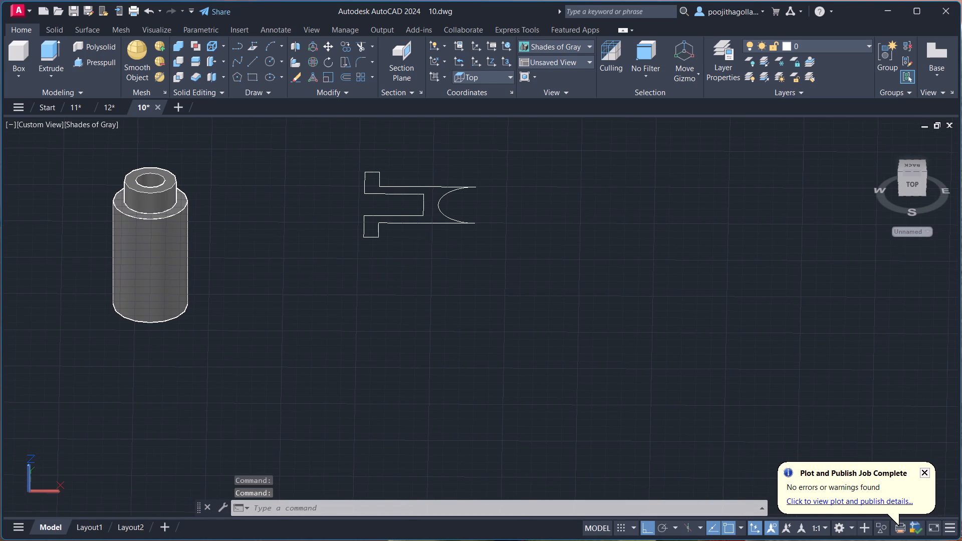
middle_click_drag(423, 241, 434, 320)
left_click(92, 64)
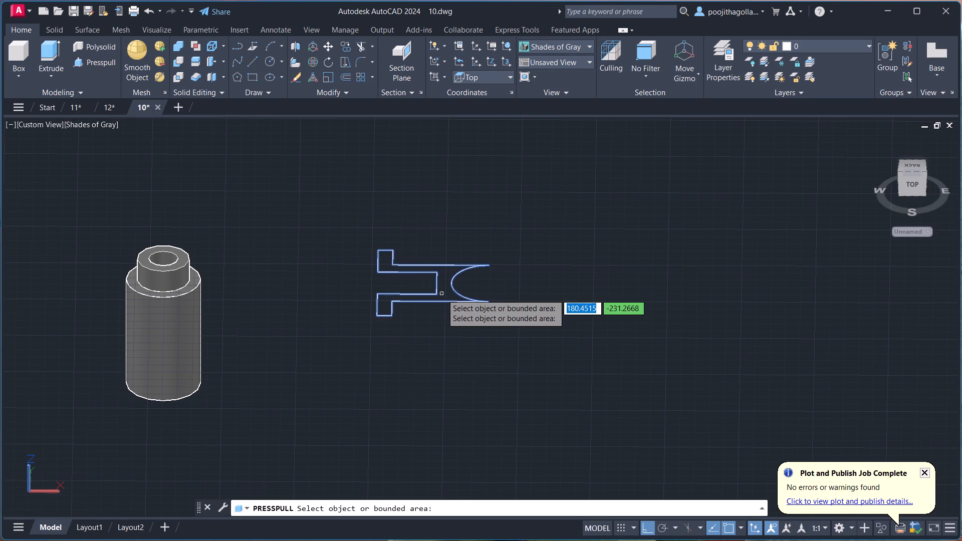
left_click_drag(442, 294, 446, 301)
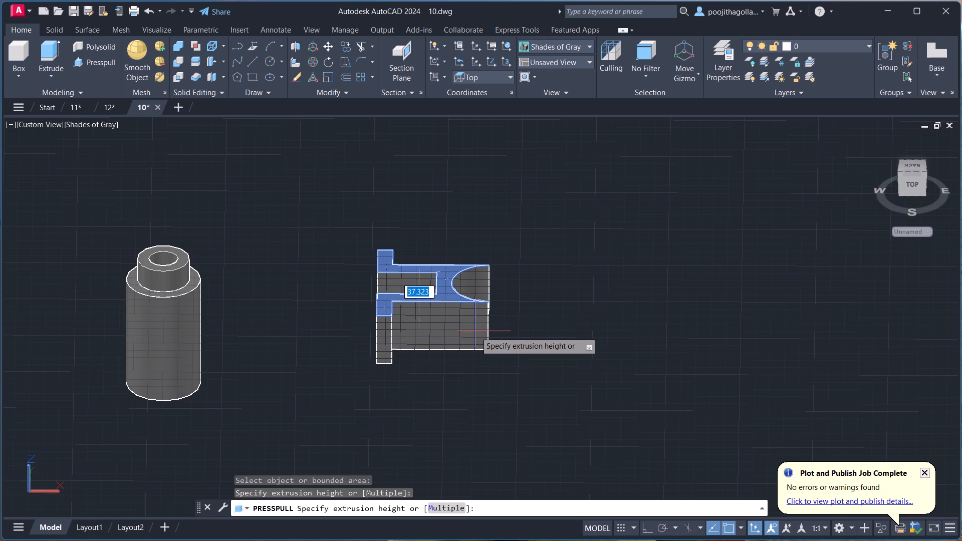
type("40")
key("Return")
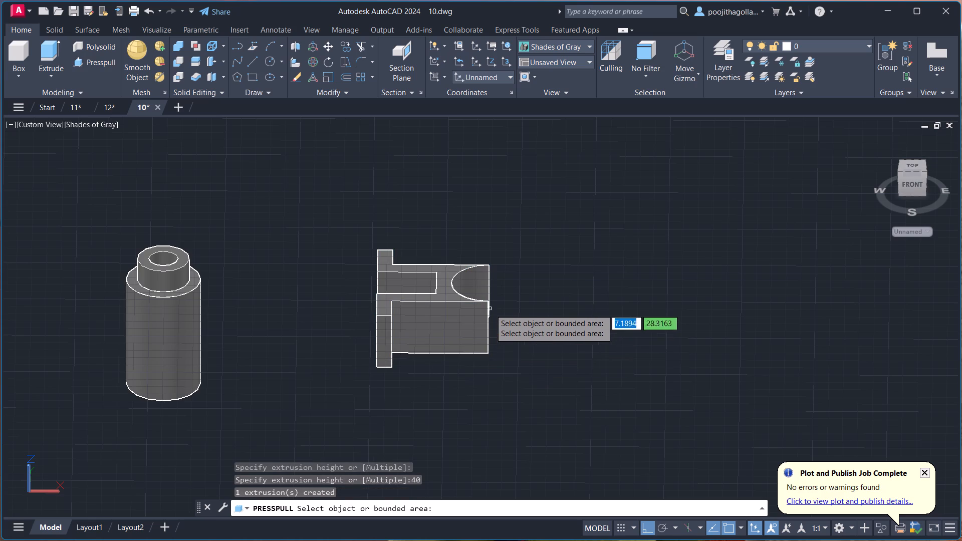
key("Escape")
Draw a vertical line 30 long down from the front quadrant of the large cylinder's top edge.
scroll(524, 283, "up", 2)
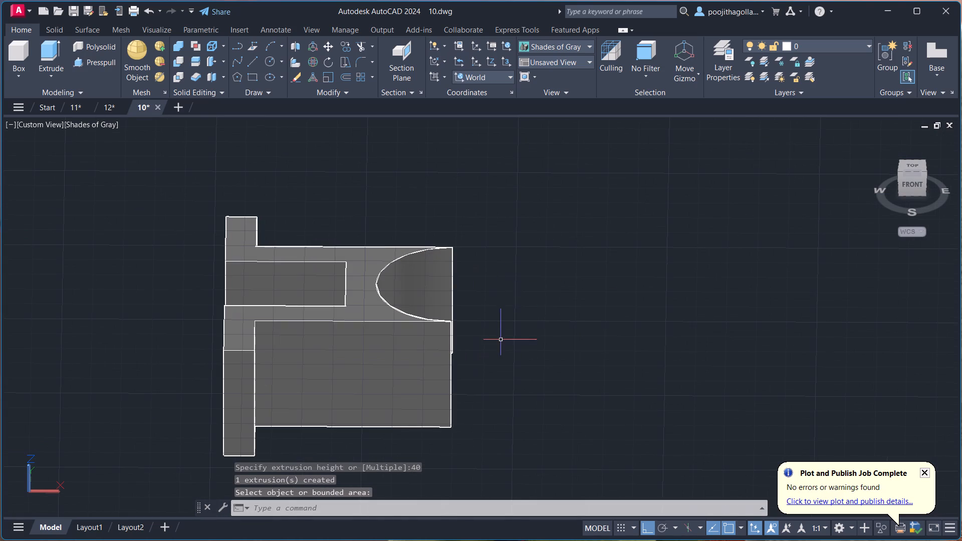
middle_click_drag(489, 357, 524, 368, "shift")
scroll(494, 328, "down", 1)
middle_click_drag(494, 328, 465, 285)
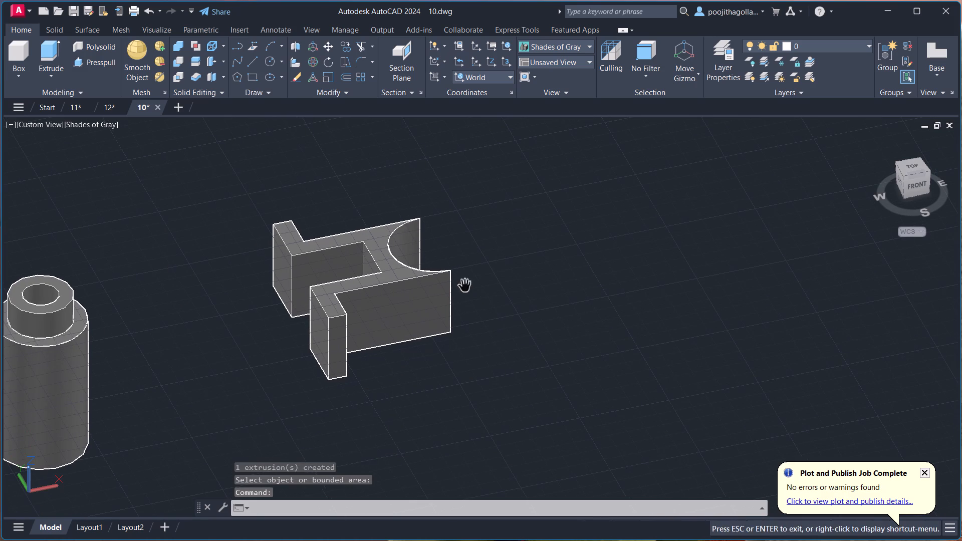
middle_click_drag(241, 343, 275, 285)
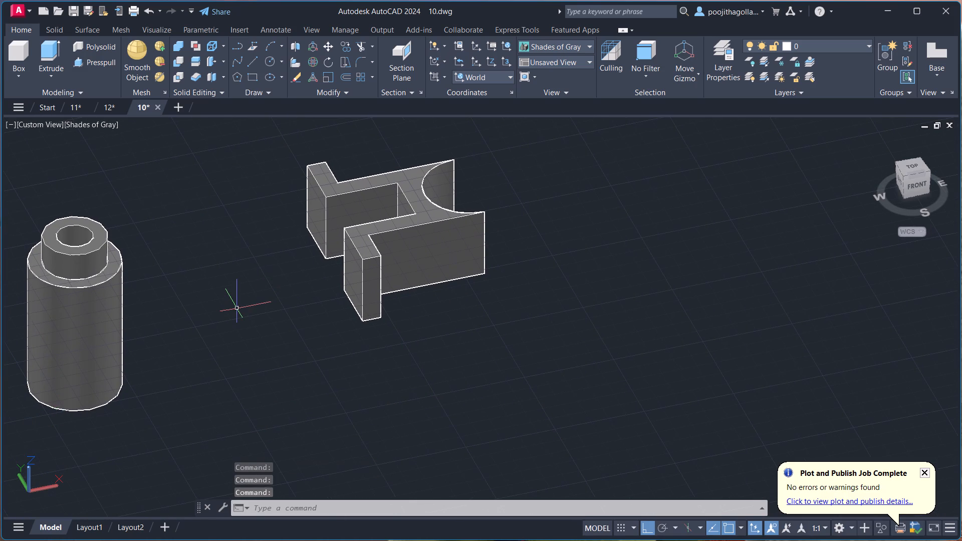
key("l")
key("Return")
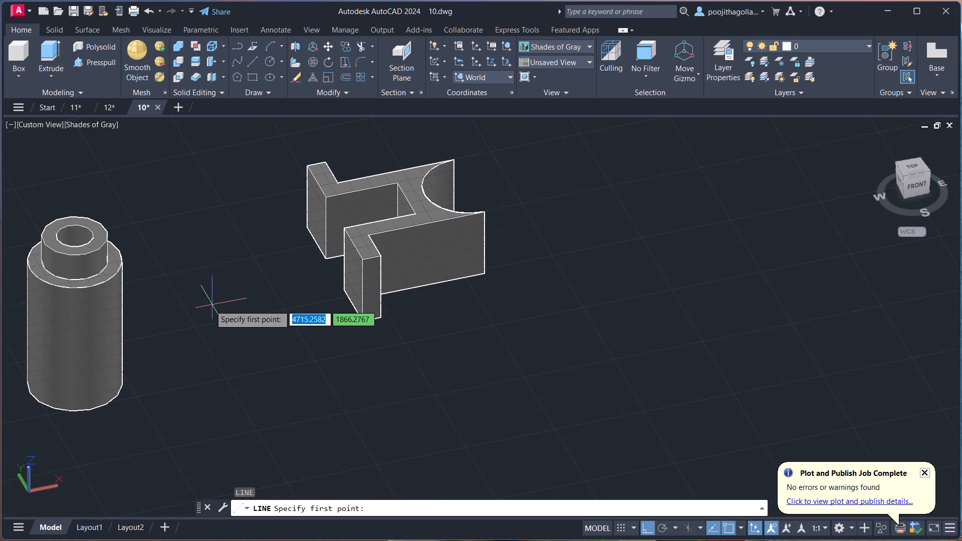
left_click(91, 288)
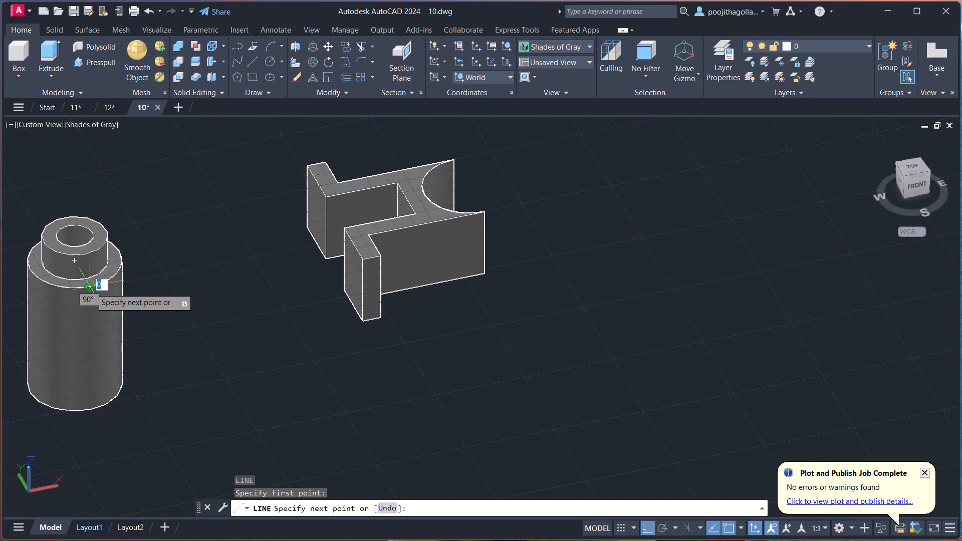
type("30")
key("Return")
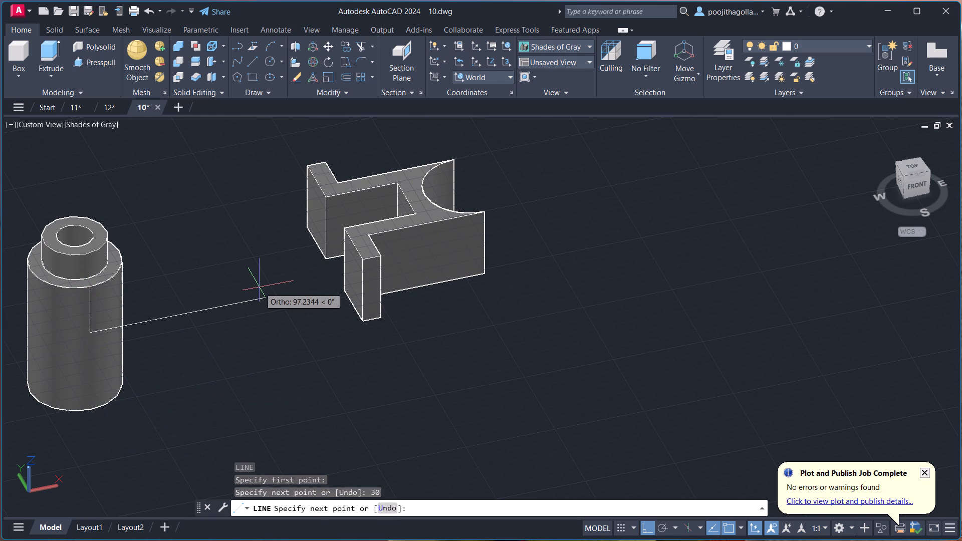
key("Escape")
Move the flanged solid by its front top corner at the arc cutout onto the lower endpoint of the cylinder's vertical line.
left_click(386, 237)
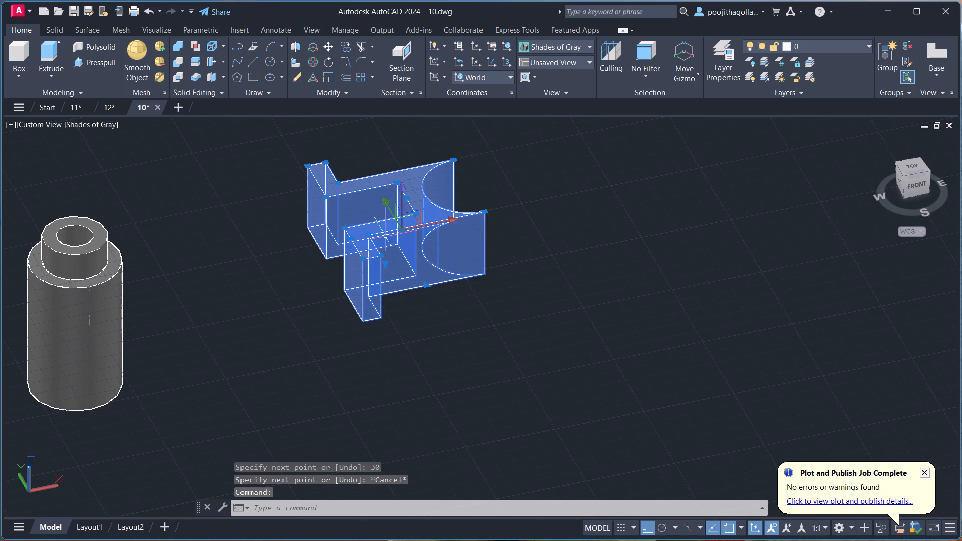
key("m")
key("Return")
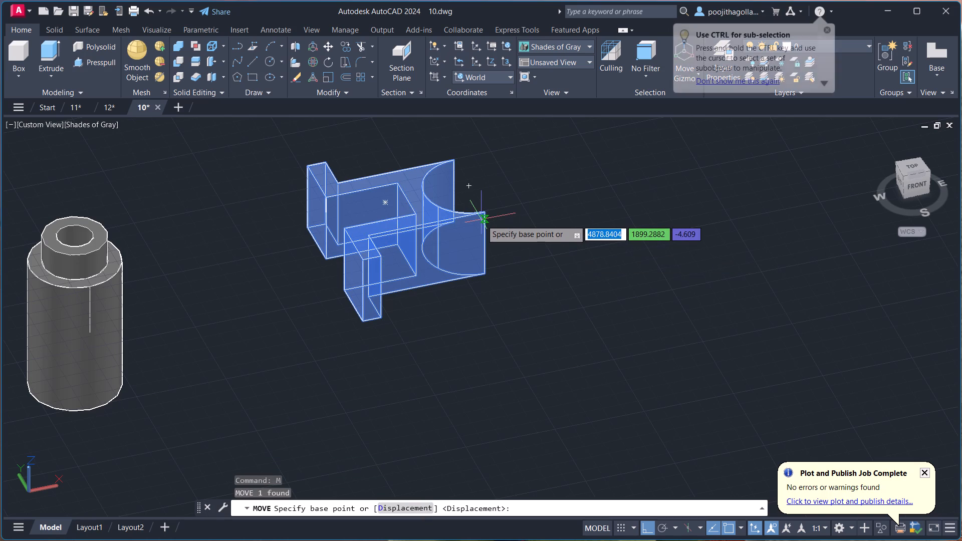
scroll(487, 212, "up", 1)
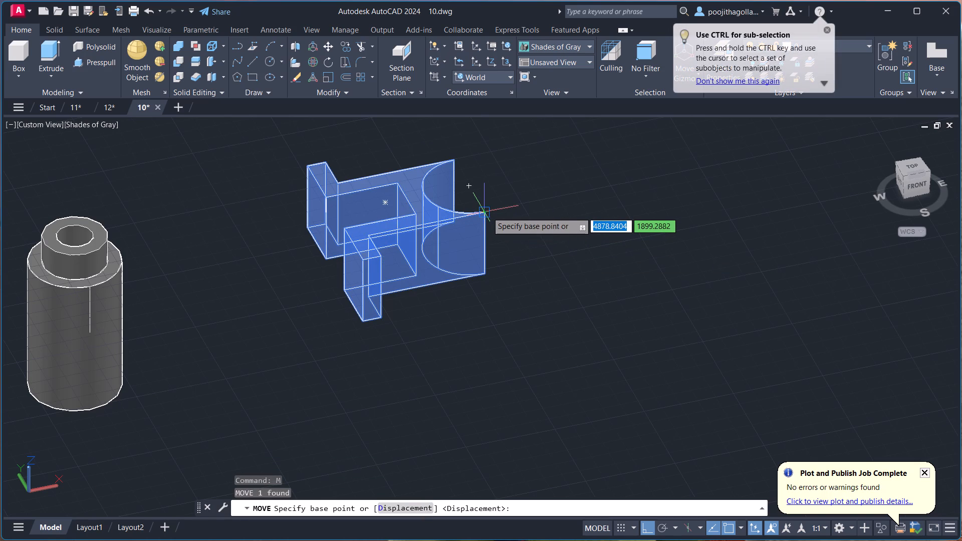
scroll(487, 212, "up", 3)
left_click(487, 211)
scroll(465, 226, "down", 1)
scroll(463, 227, "up", 2)
scroll(462, 228, "down", 2)
middle_click_drag(457, 233, 706, 159)
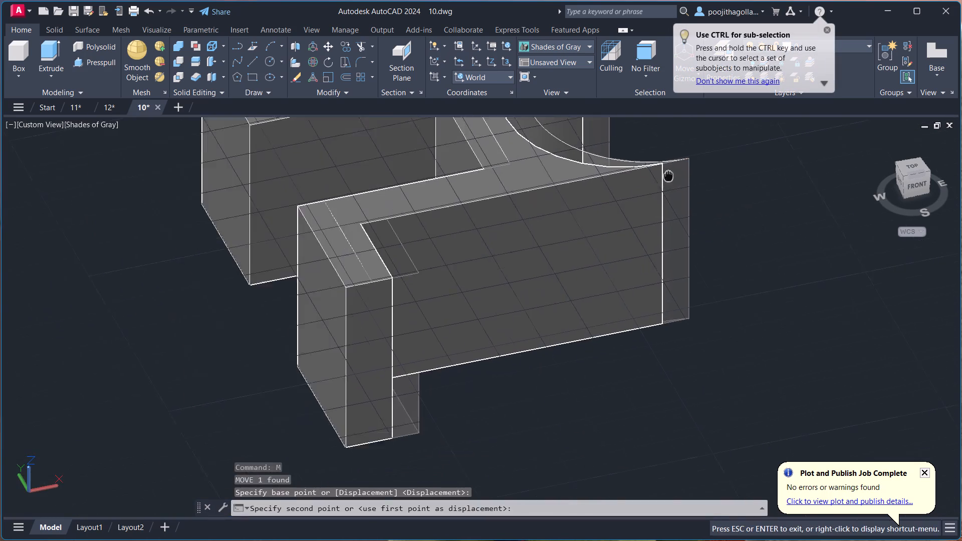
middle_click_drag(706, 159, 728, 155)
scroll(550, 259, "down", 3)
scroll(382, 318, "up", 3)
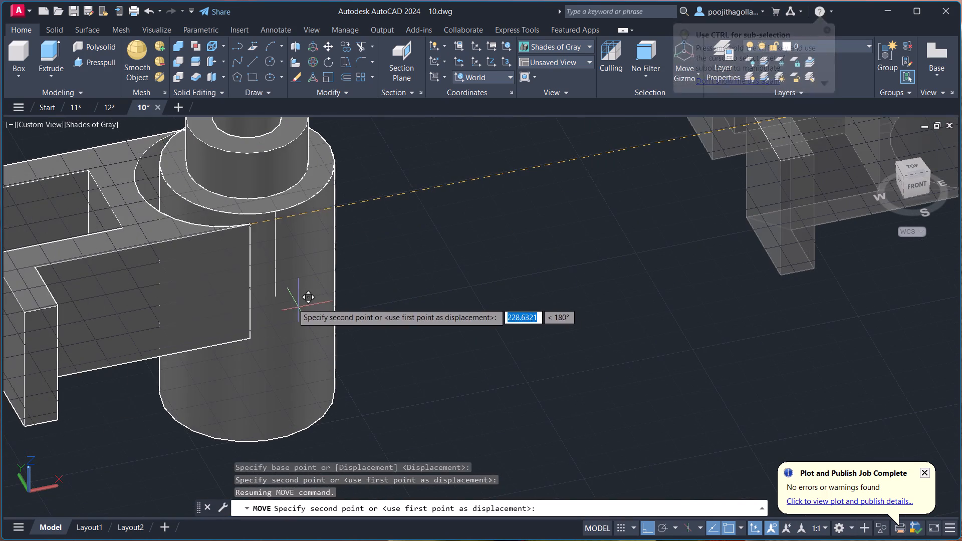
left_click(278, 299)
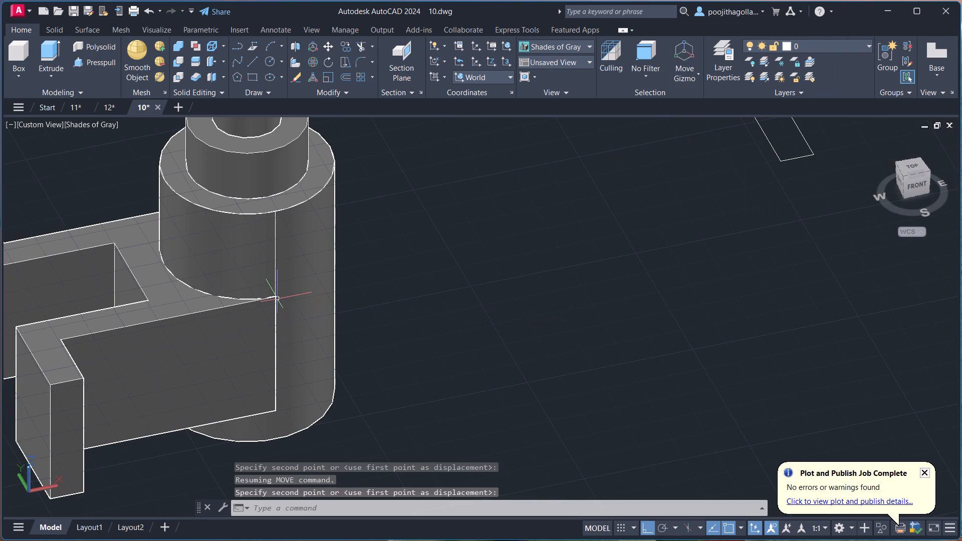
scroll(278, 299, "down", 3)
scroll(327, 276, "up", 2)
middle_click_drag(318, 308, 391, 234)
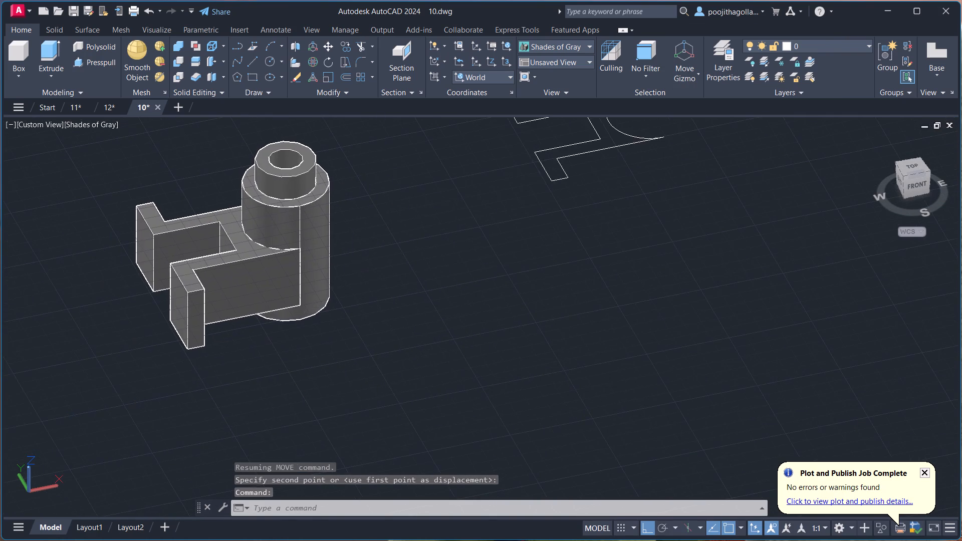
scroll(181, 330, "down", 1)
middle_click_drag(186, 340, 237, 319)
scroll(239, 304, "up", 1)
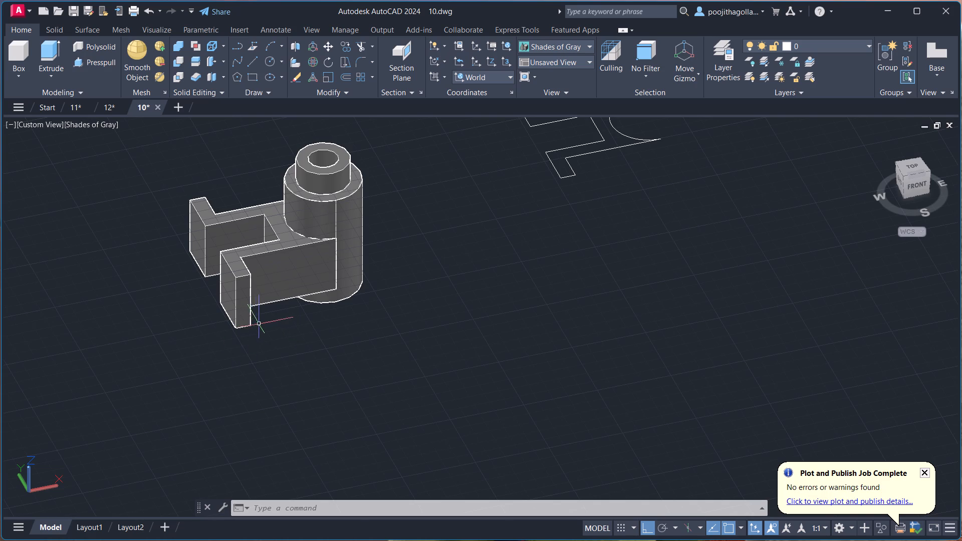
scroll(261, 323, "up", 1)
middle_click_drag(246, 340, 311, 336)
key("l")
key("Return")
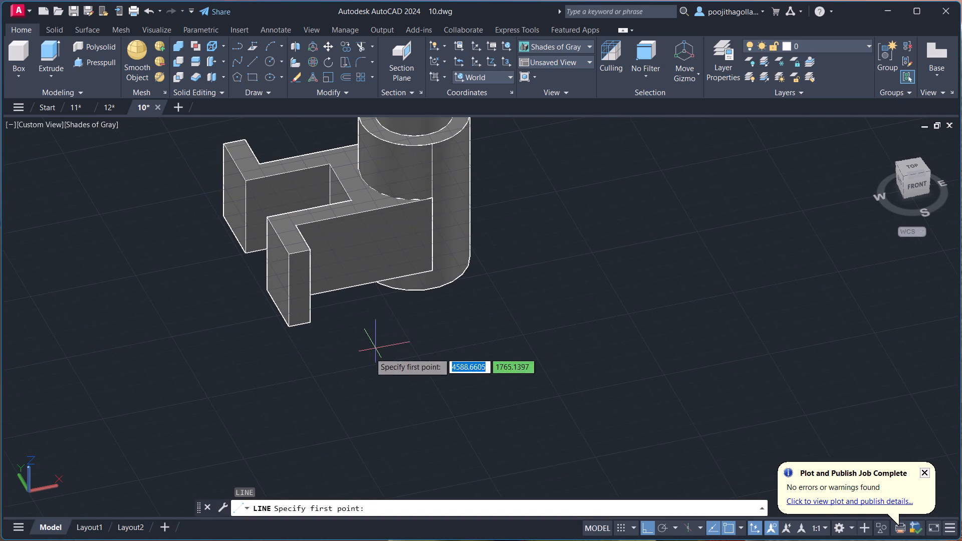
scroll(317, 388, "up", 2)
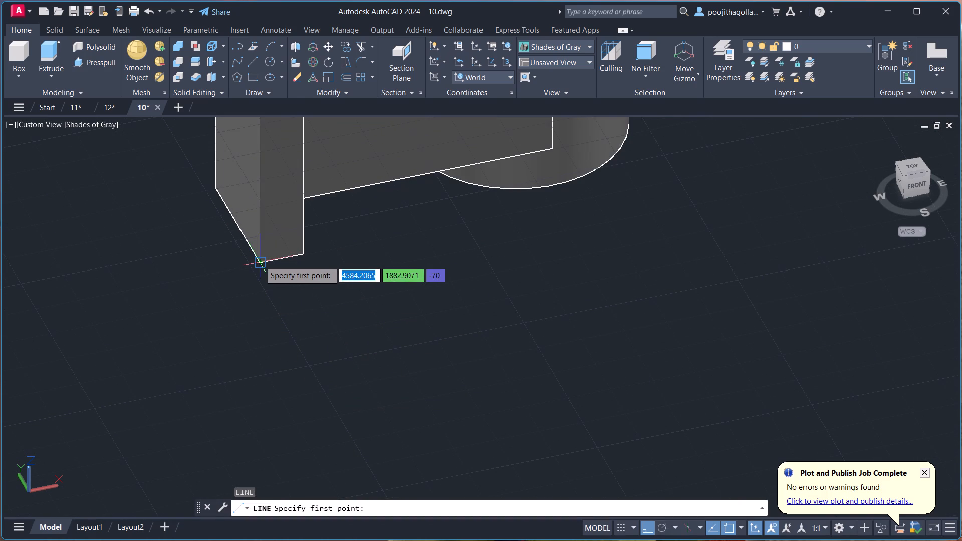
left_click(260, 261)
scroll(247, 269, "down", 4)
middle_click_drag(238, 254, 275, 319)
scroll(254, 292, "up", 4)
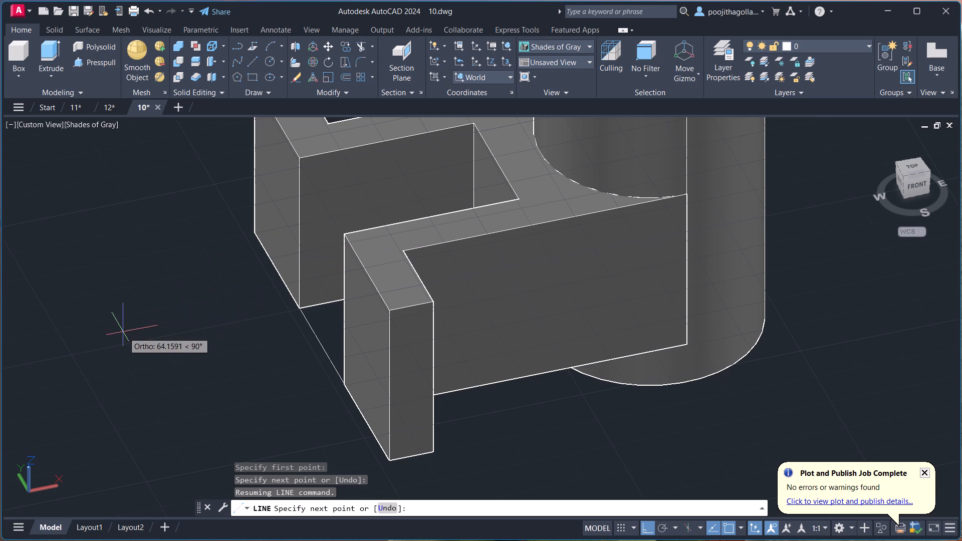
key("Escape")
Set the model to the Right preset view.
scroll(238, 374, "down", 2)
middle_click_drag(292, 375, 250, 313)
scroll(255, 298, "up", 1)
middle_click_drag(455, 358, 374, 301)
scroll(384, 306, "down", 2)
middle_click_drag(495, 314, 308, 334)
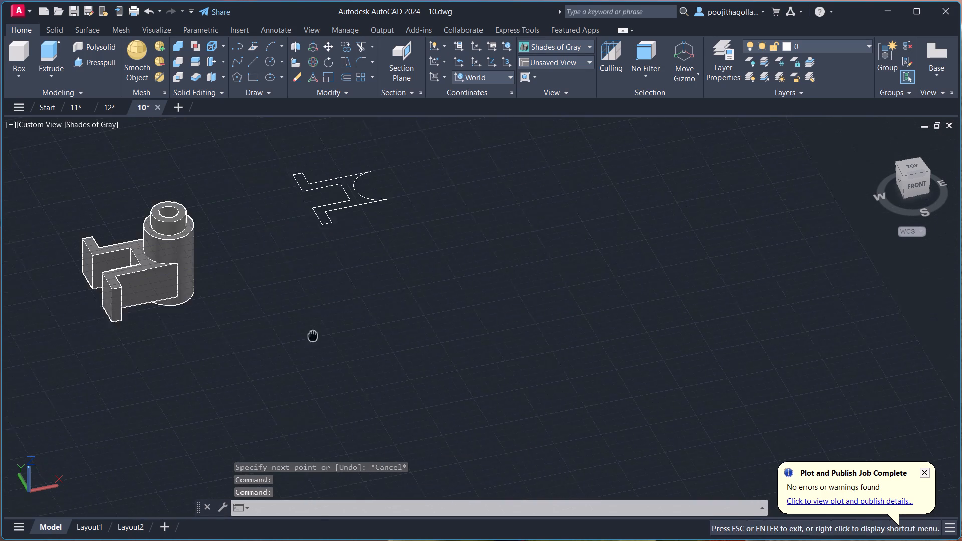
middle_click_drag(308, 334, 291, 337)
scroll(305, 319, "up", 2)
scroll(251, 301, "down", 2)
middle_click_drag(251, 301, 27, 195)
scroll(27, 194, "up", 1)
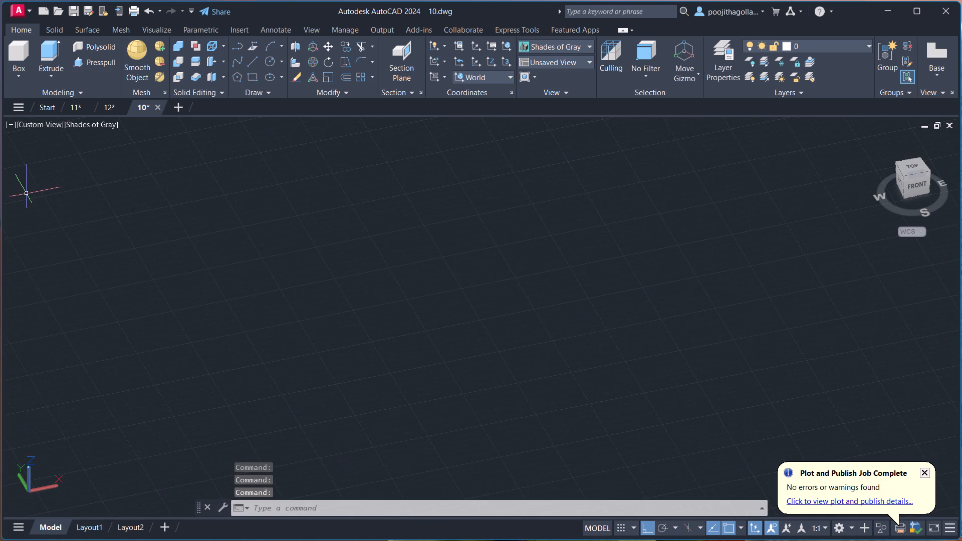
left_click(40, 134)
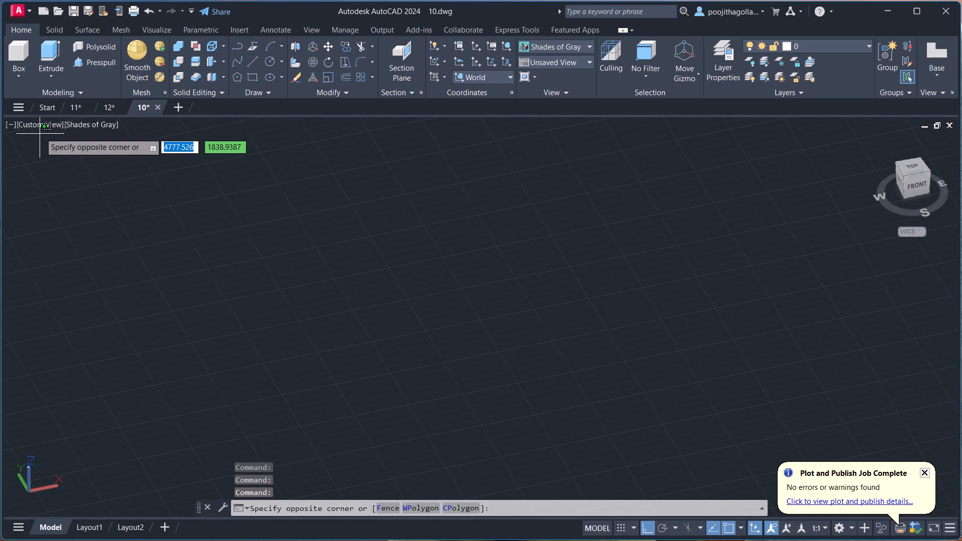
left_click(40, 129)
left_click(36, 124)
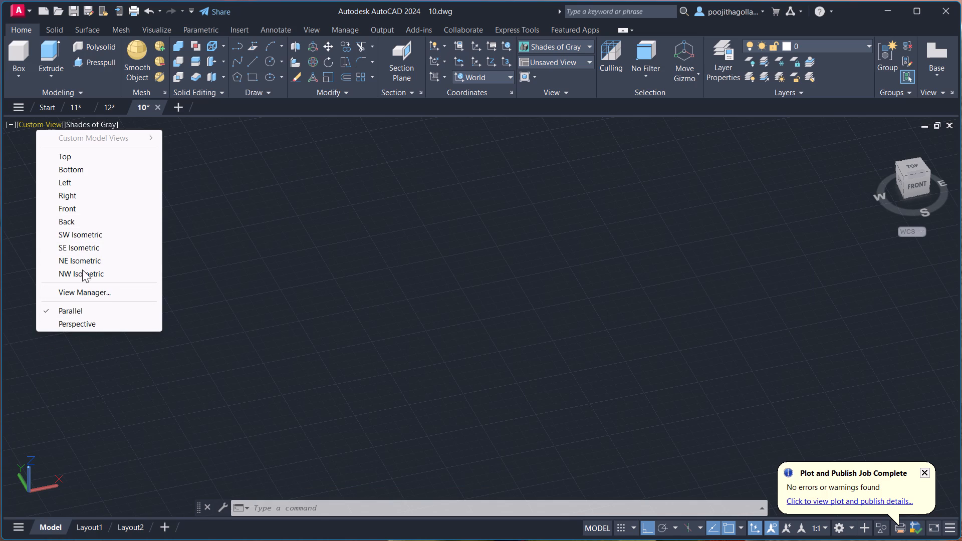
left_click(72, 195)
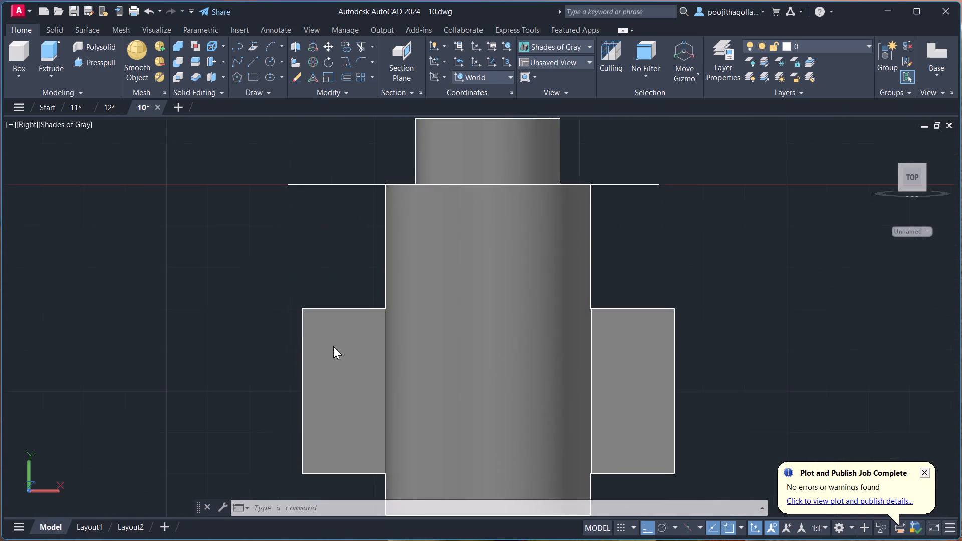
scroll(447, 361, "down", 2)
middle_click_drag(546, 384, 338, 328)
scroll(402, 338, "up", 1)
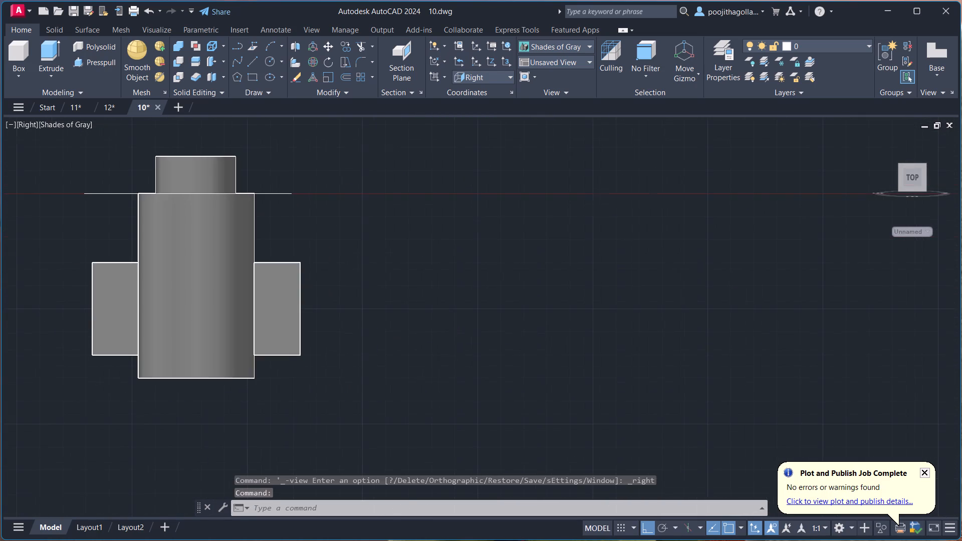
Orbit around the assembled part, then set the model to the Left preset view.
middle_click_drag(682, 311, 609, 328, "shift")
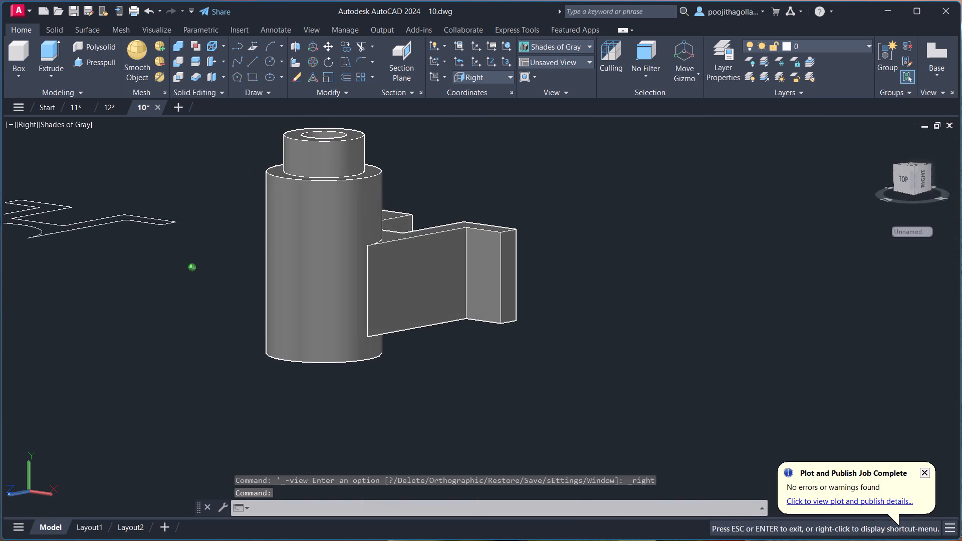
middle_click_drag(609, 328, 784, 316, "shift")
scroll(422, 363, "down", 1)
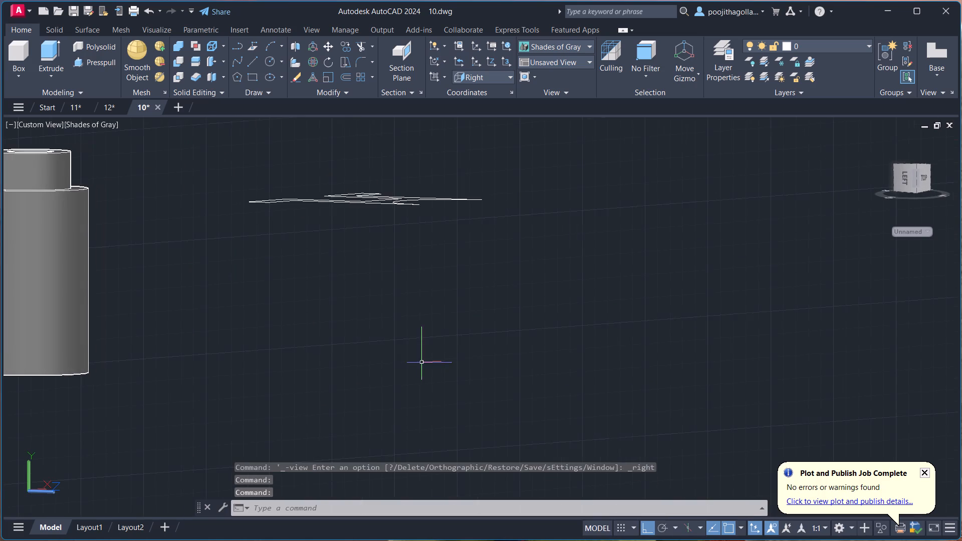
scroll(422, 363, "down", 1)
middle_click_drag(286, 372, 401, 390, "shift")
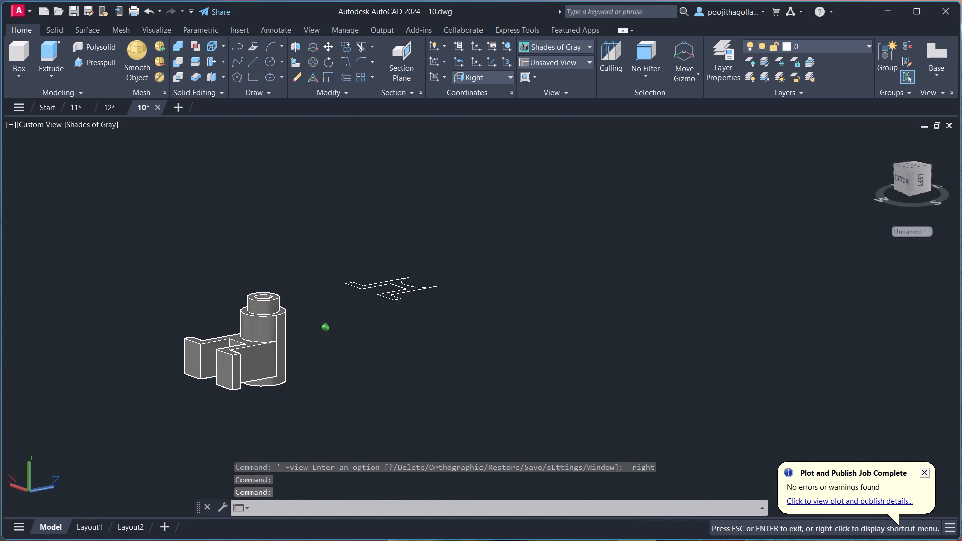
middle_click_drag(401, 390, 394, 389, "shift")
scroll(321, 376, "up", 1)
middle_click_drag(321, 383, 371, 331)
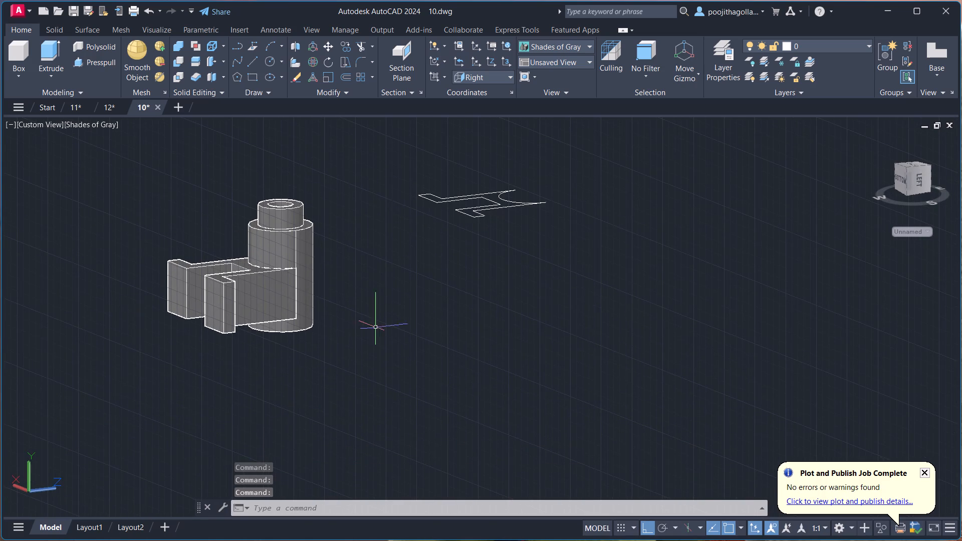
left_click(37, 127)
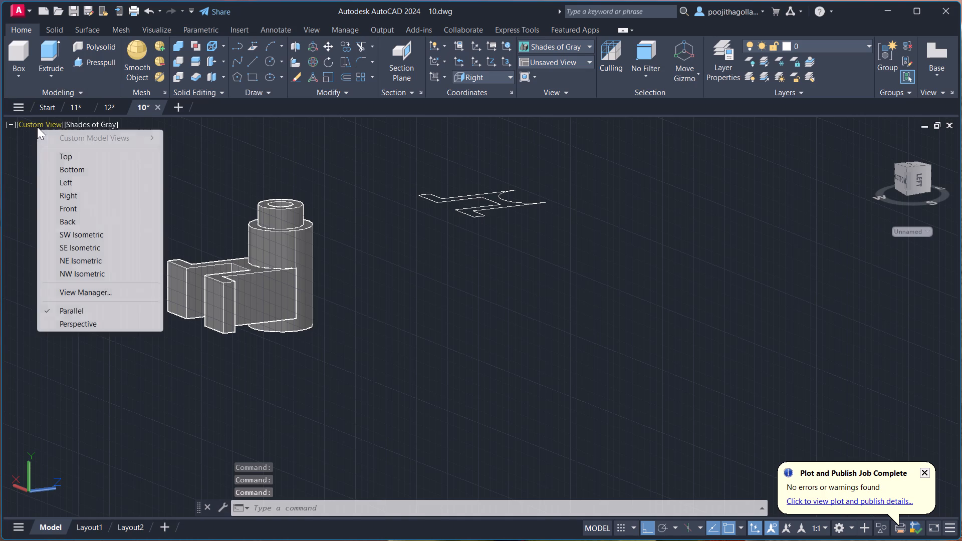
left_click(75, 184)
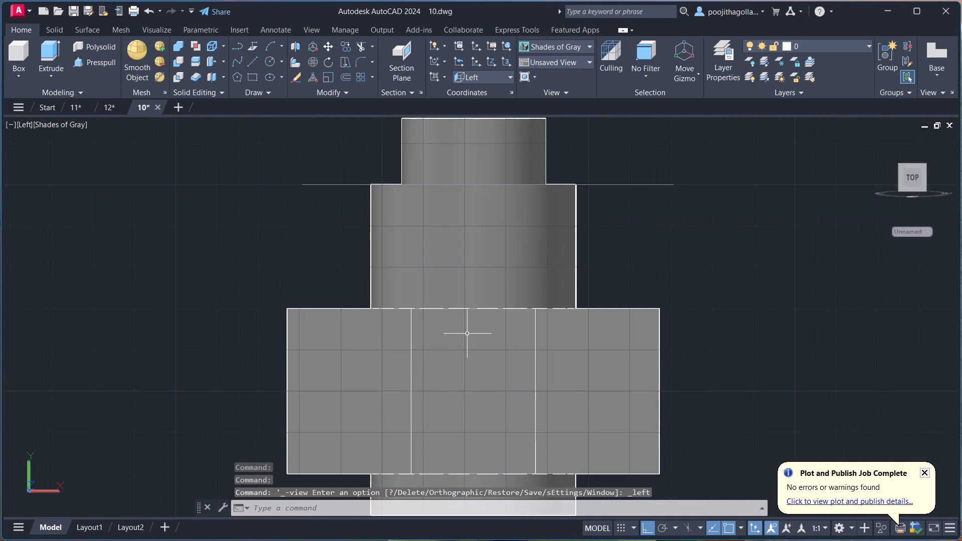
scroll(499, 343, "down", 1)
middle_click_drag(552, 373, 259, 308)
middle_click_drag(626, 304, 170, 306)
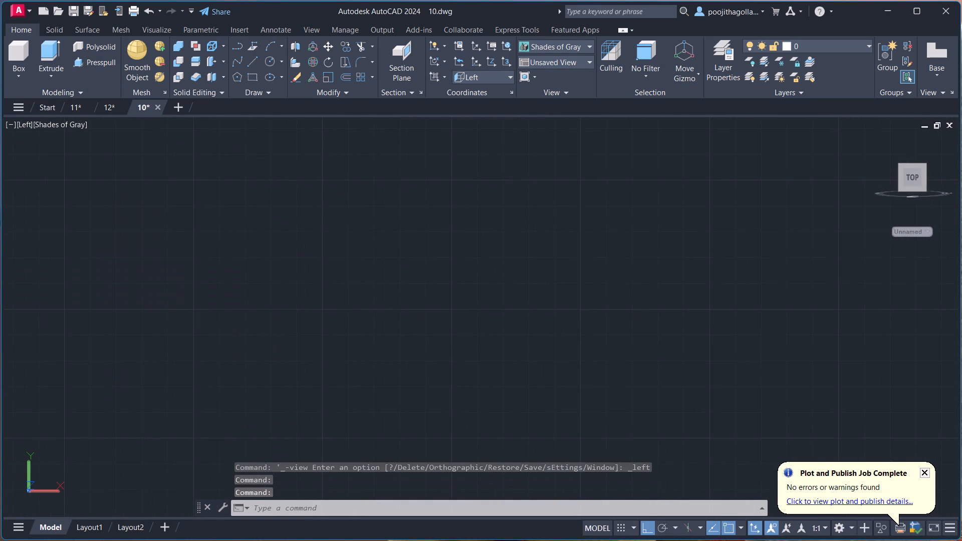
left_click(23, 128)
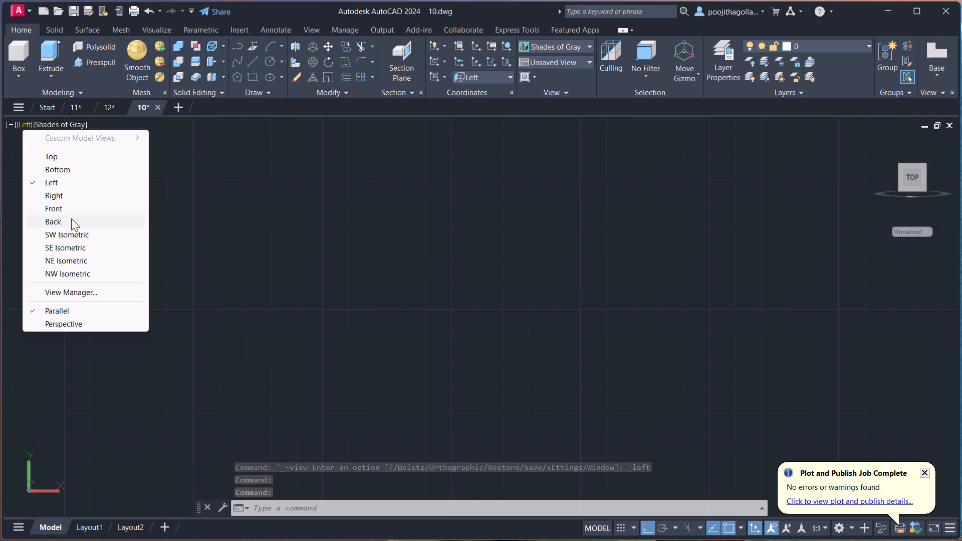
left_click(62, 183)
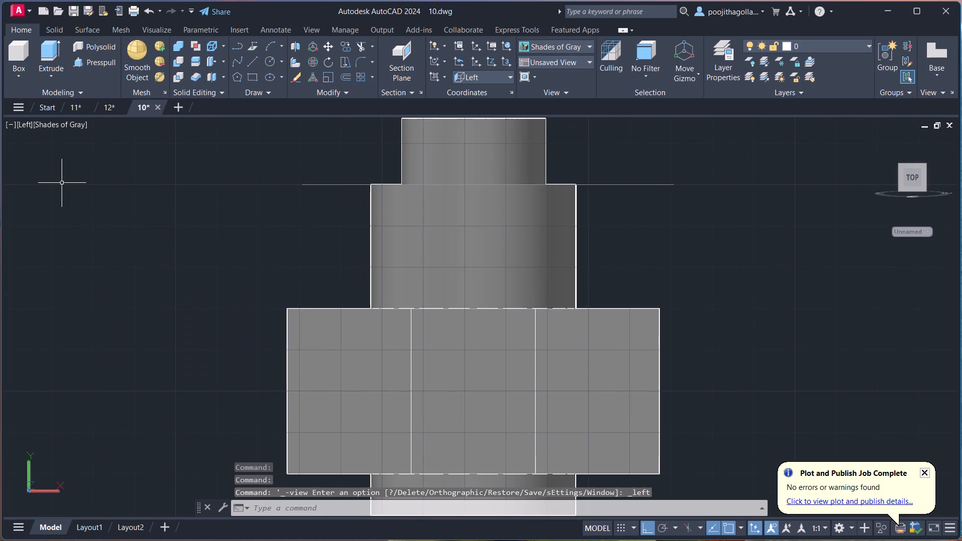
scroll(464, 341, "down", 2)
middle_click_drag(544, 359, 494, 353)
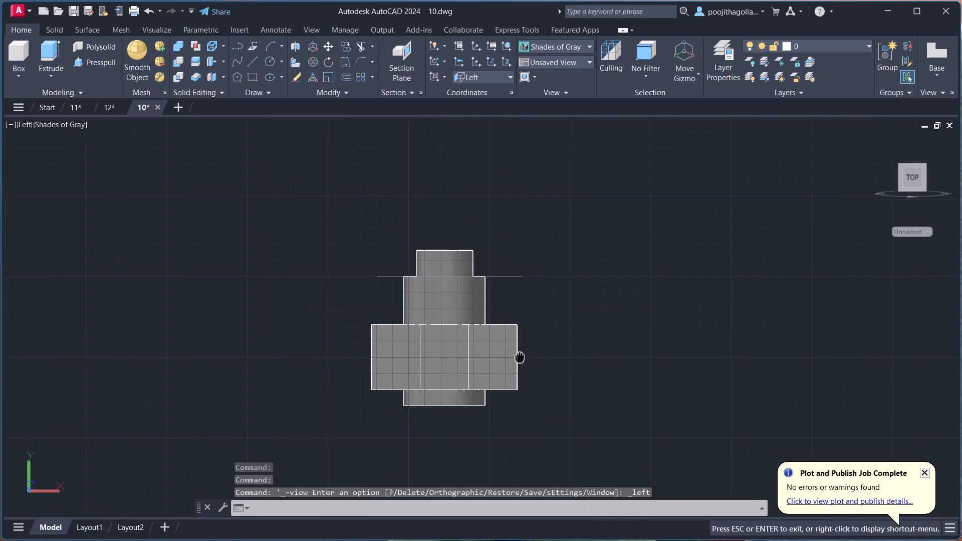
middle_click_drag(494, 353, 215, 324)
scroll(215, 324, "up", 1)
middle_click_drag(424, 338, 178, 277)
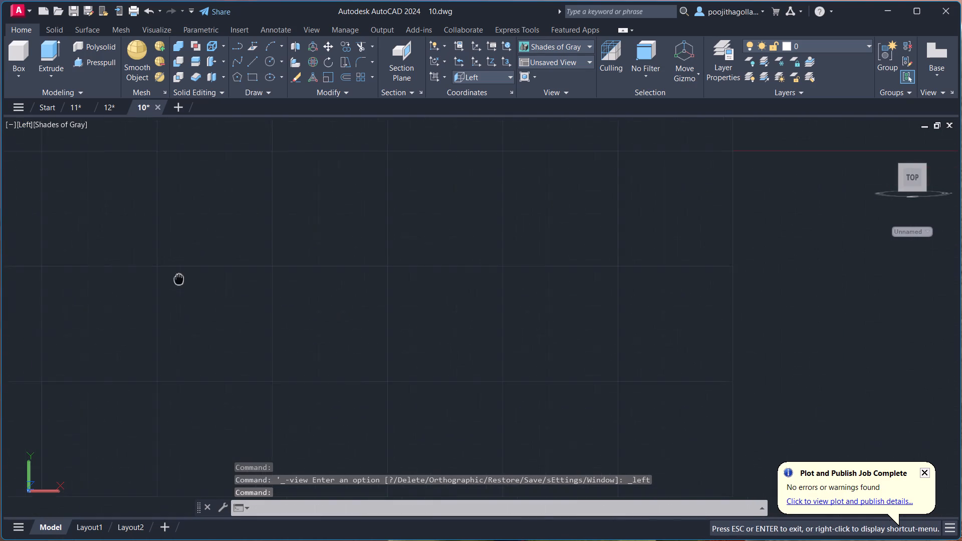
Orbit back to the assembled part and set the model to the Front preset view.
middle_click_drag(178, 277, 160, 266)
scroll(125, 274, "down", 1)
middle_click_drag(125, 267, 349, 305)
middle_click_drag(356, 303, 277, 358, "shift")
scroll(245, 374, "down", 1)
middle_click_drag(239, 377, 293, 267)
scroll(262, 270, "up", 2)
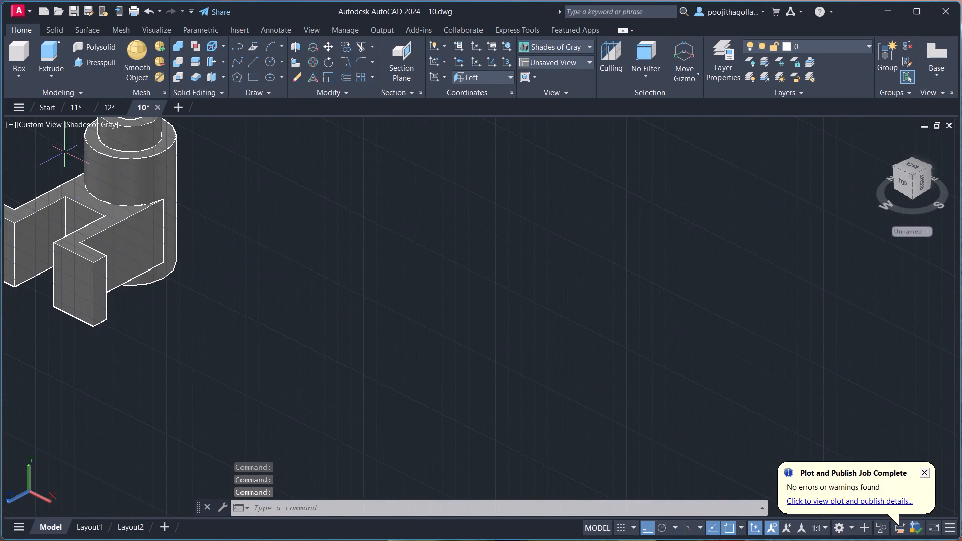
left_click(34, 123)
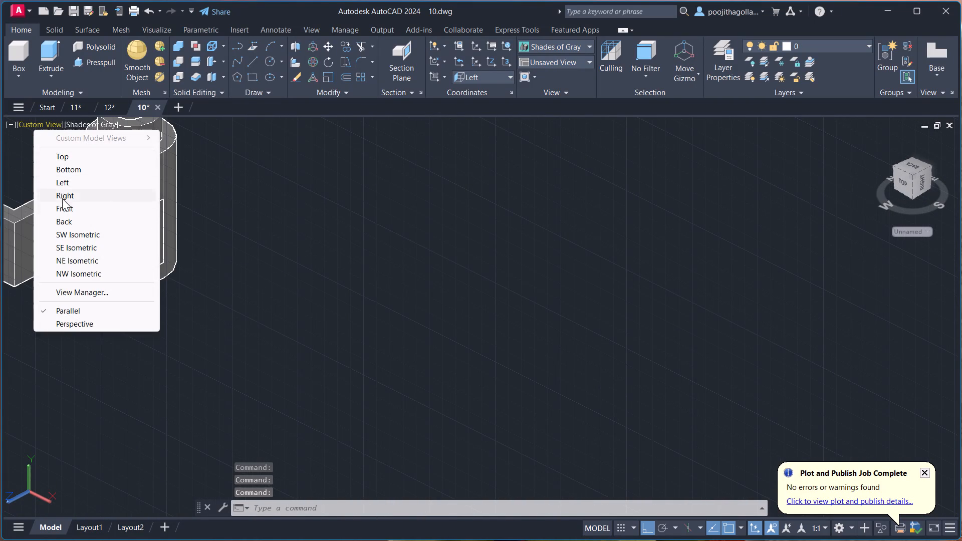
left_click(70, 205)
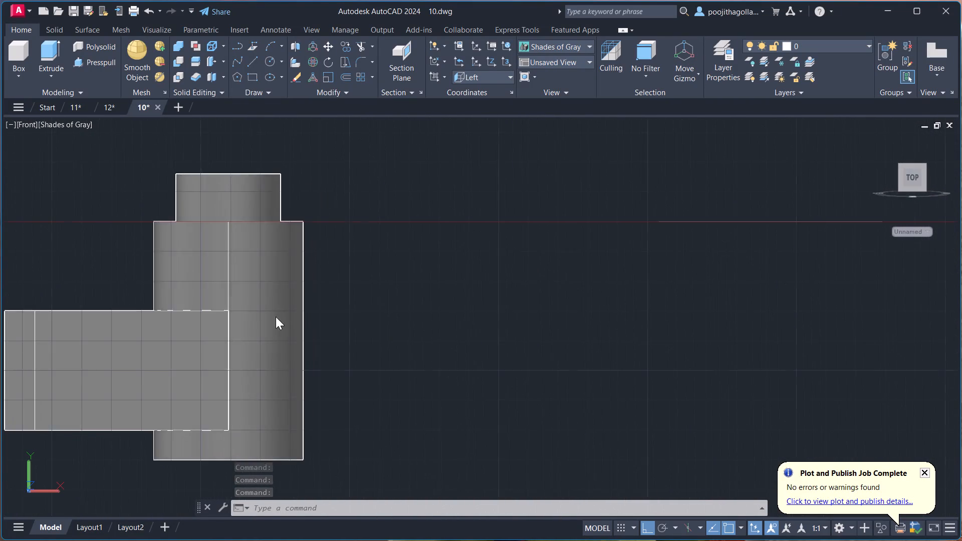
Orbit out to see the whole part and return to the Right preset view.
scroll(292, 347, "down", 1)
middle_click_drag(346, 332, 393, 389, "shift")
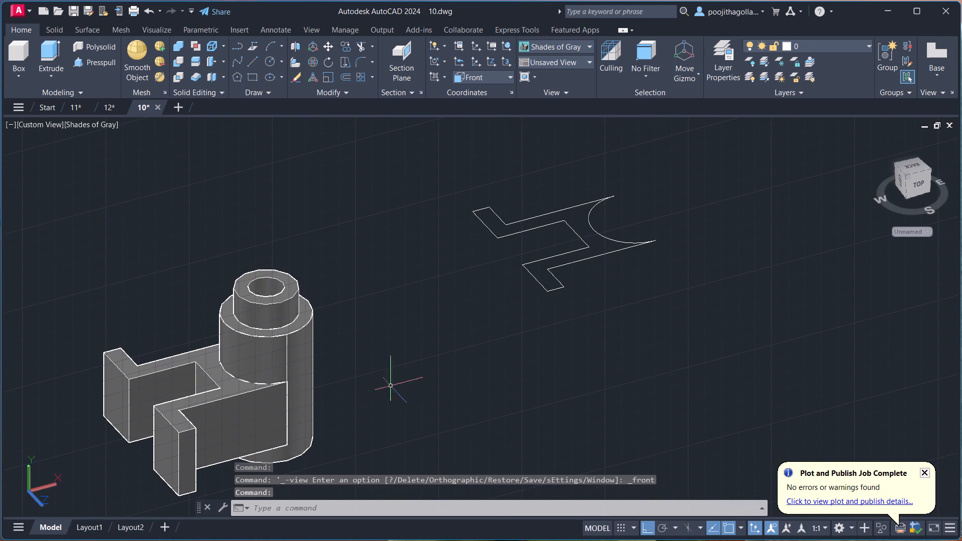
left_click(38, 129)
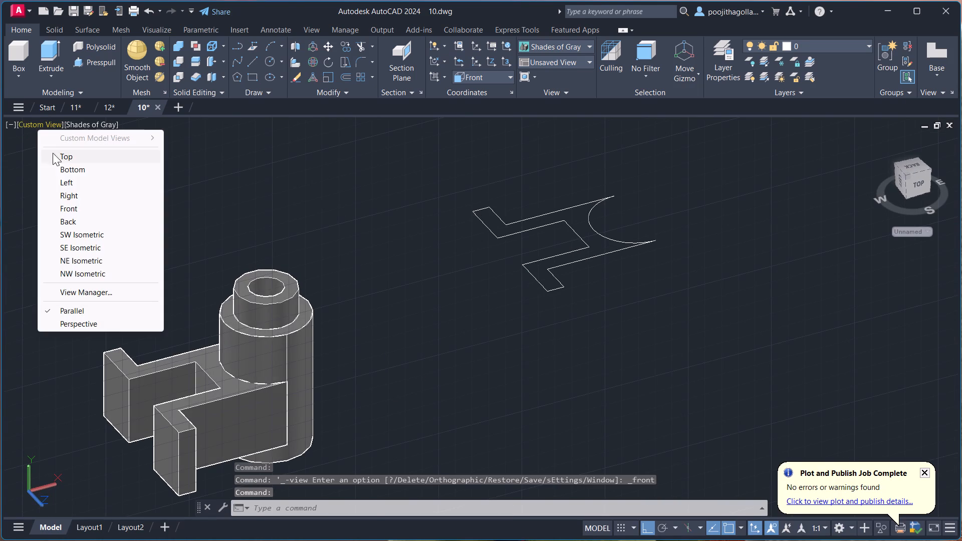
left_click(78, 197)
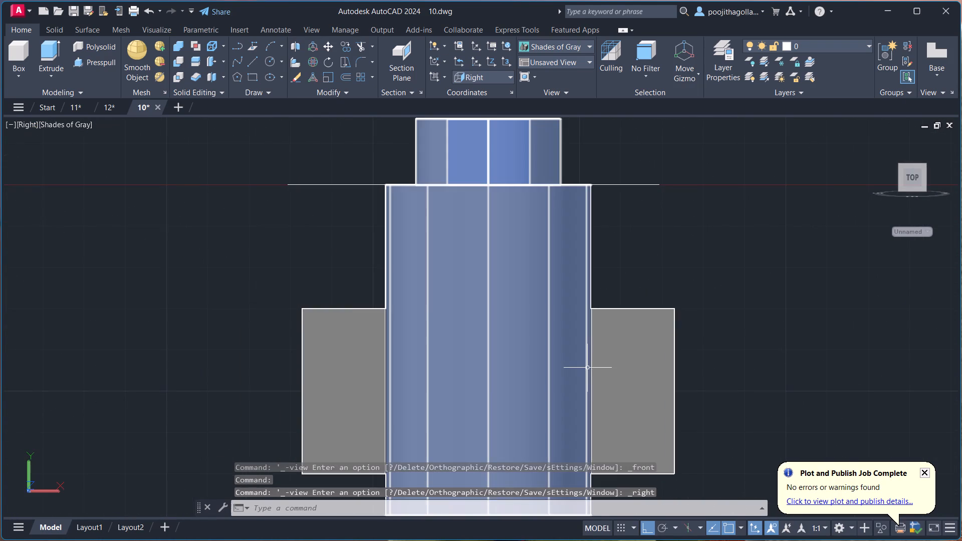
In the Front preset view, draw a vertical line 40 long in empty space away from the model.
left_click(8, 123)
left_click(31, 127)
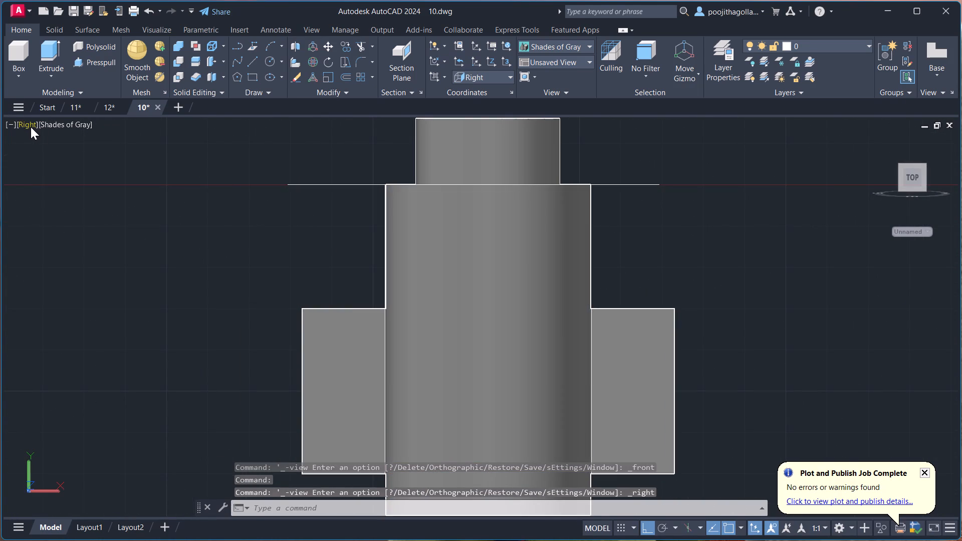
left_click(70, 209)
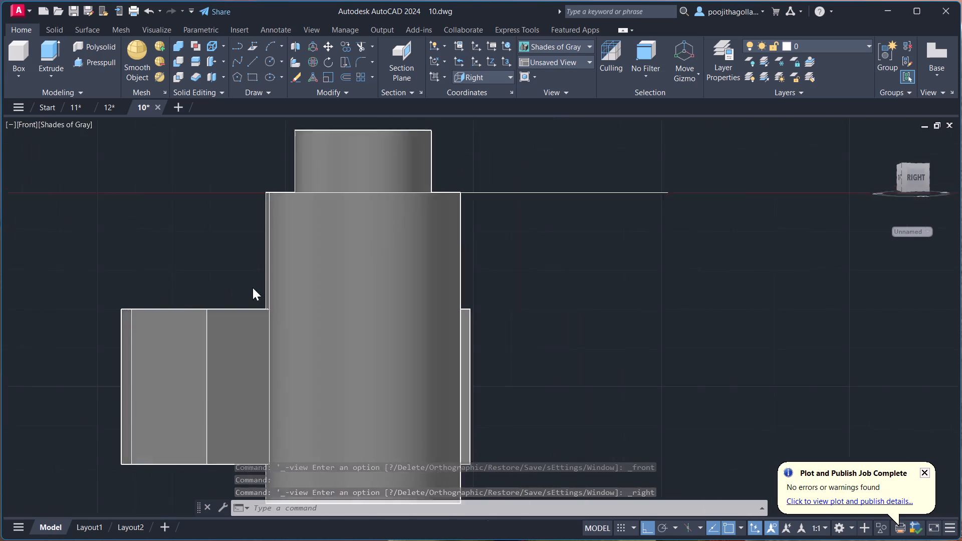
scroll(371, 349, "down", 1)
middle_click_drag(425, 362, 276, 279)
scroll(259, 290, "up", 1)
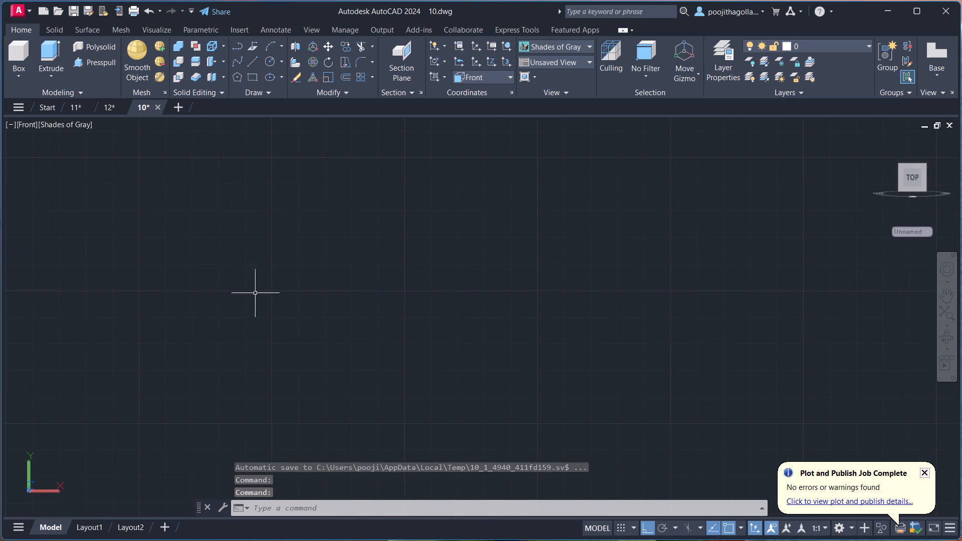
middle_click_drag(258, 315, 252, 298)
key("l")
key("Return")
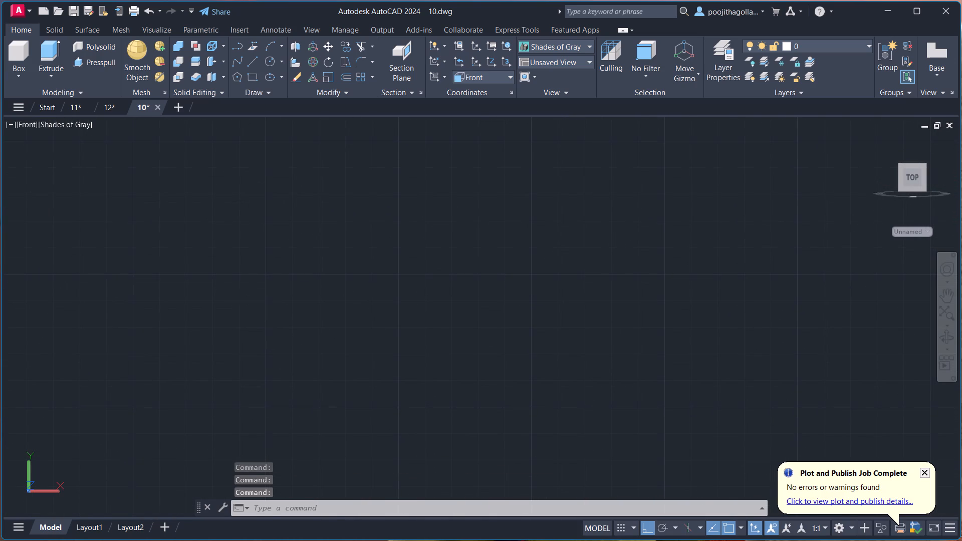
left_click(434, 361)
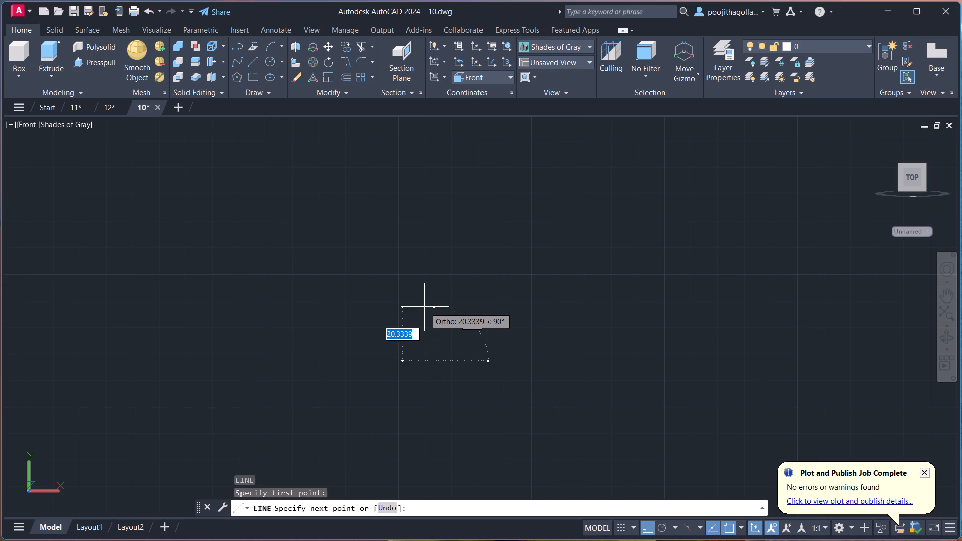
type("40")
key("Return")
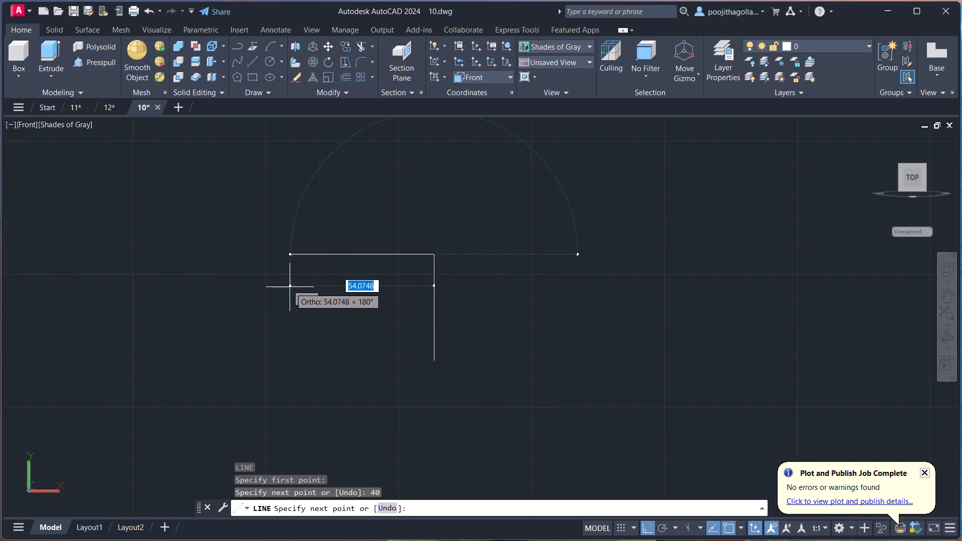
key("Escape")
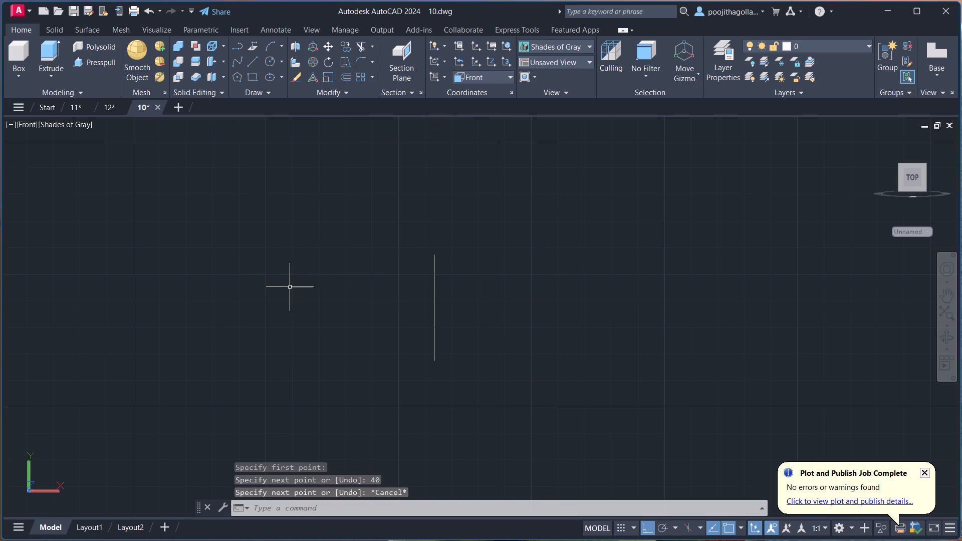
Draw a horizontal line 45 long going left from the midpoint of the vertical line.
key("l")
key("Return")
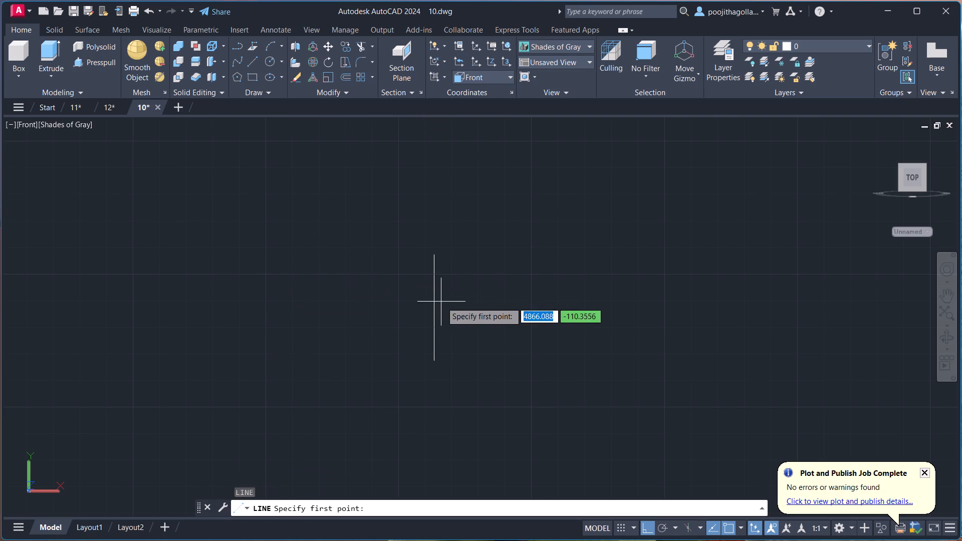
left_click(432, 310)
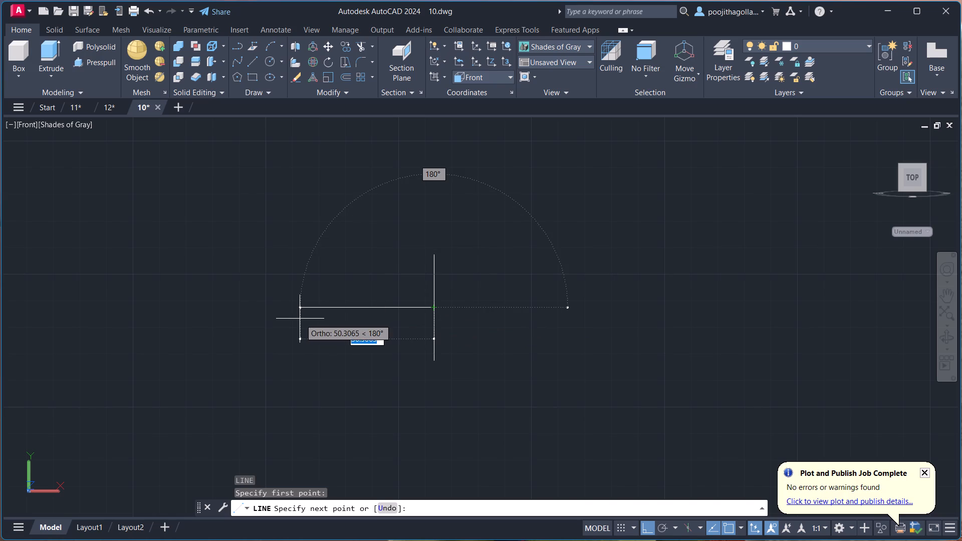
type("45")
key("Return")
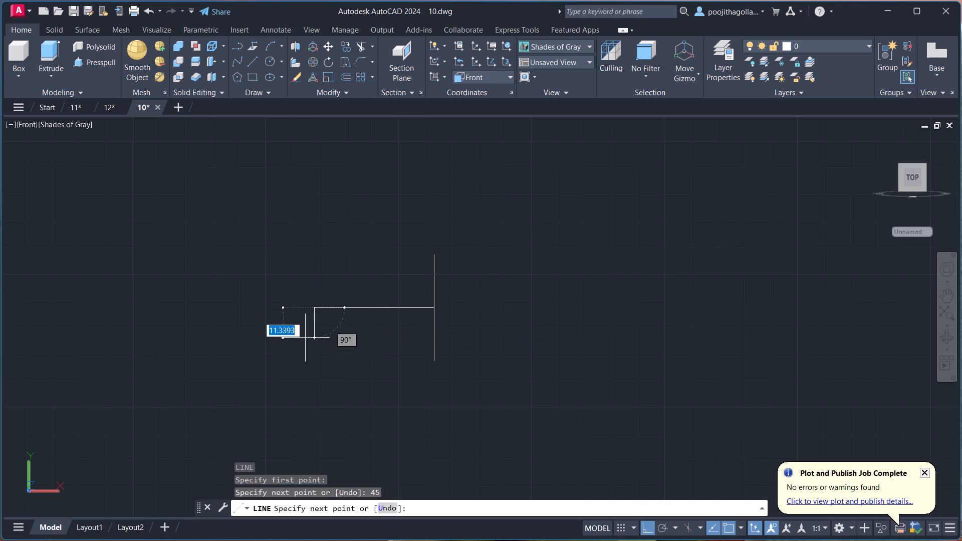
key("Escape")
Draw a circle of radius 6 centred on the midpoint of the 45-long horizontal line.
scroll(334, 360, "up", 1)
middle_click_drag(345, 352, 328, 326)
scroll(326, 322, "down", 1)
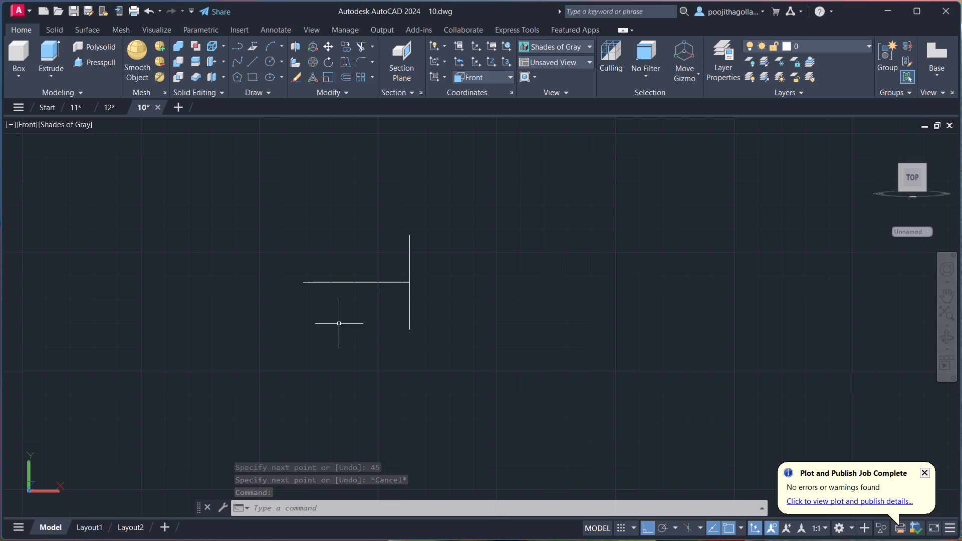
scroll(363, 338, "up", 1)
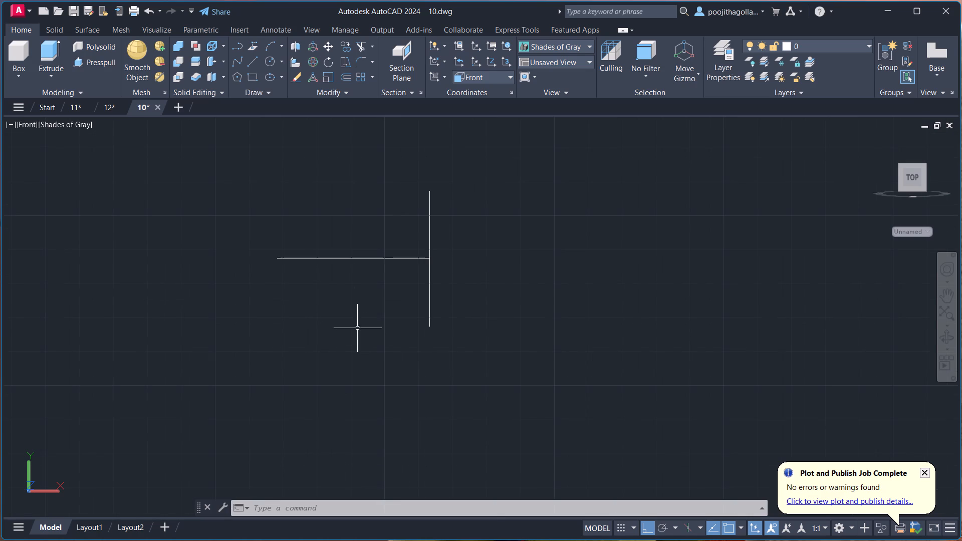
middle_click_drag(338, 289, 338, 305)
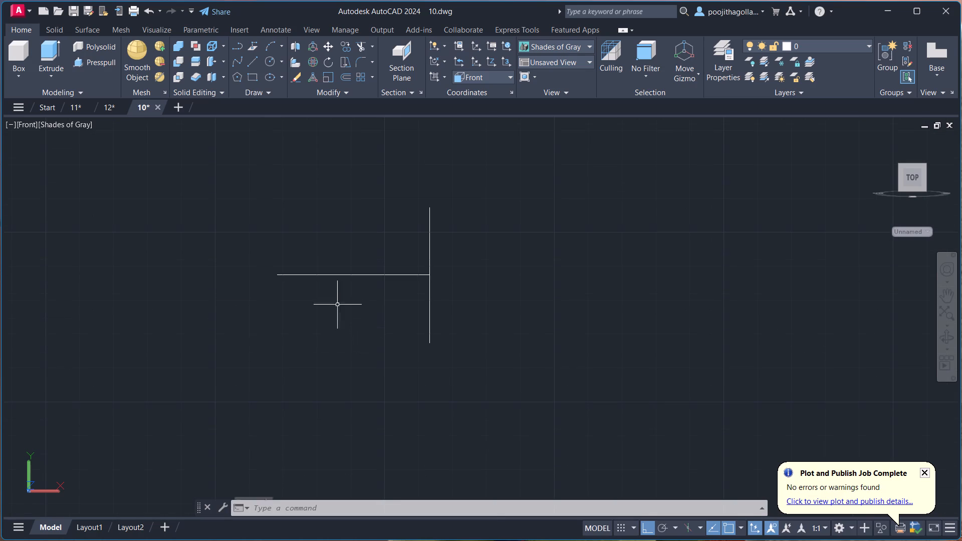
scroll(348, 300, "up", 1)
key("c")
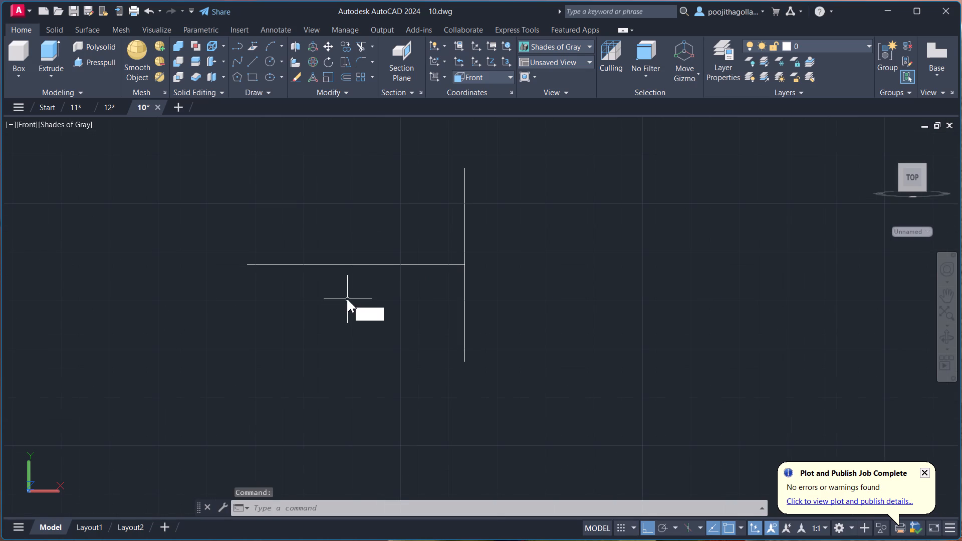
key("Return")
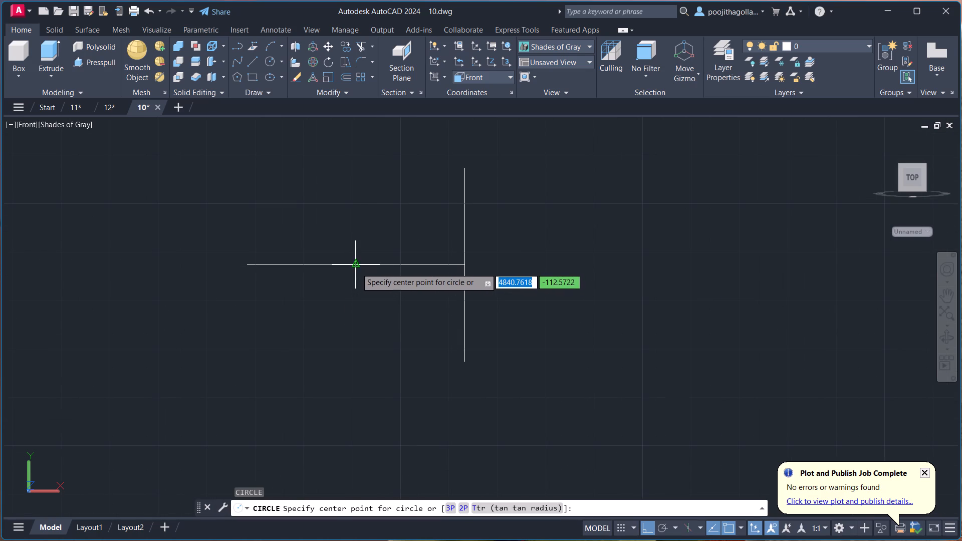
left_click(356, 268)
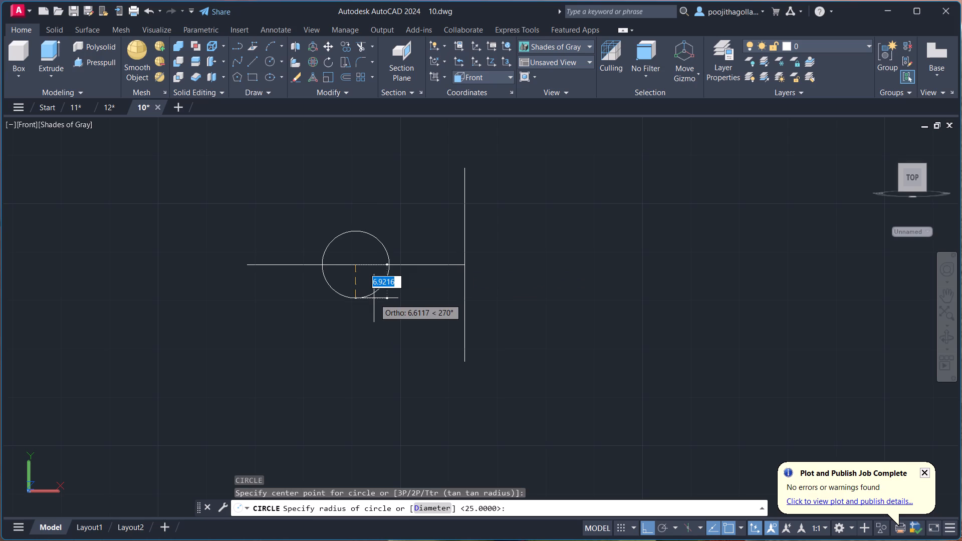
key("6")
key("Return")
Complete the rectangle around the circle with lines 45 left and 40 up from the vertical line's lower end, closing at its upper end.
scroll(374, 299, "down", 1)
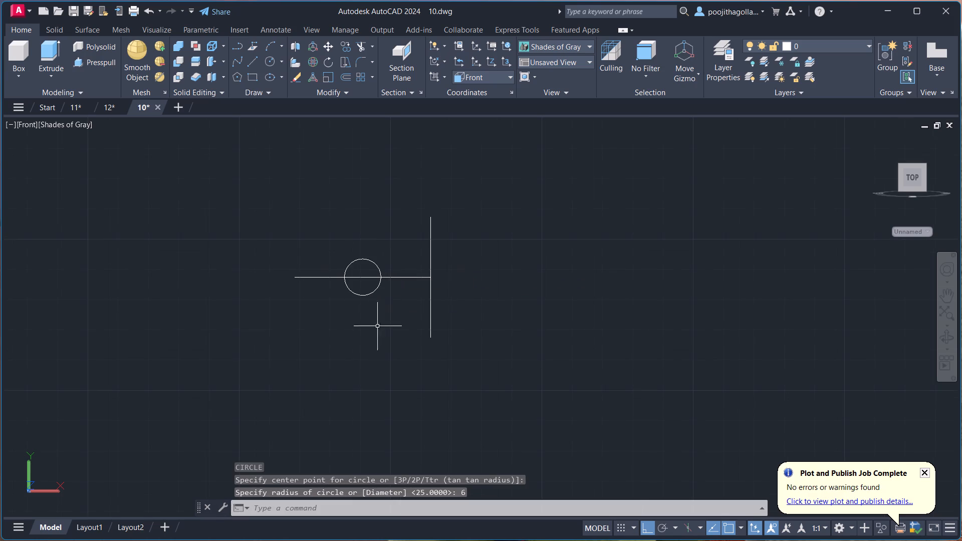
middle_click_drag(378, 327, 358, 306)
scroll(354, 295, "up", 1)
middle_click_drag(354, 295, 340, 319)
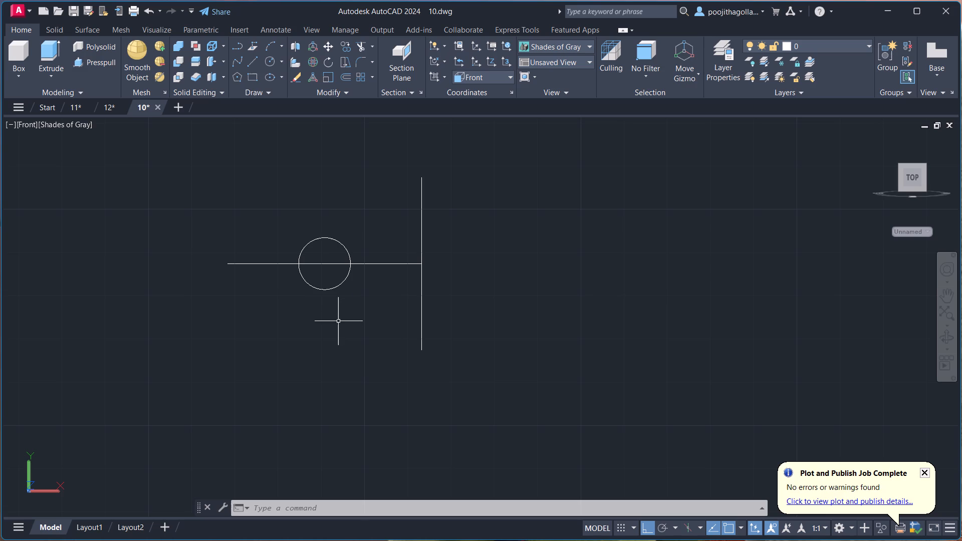
key("l")
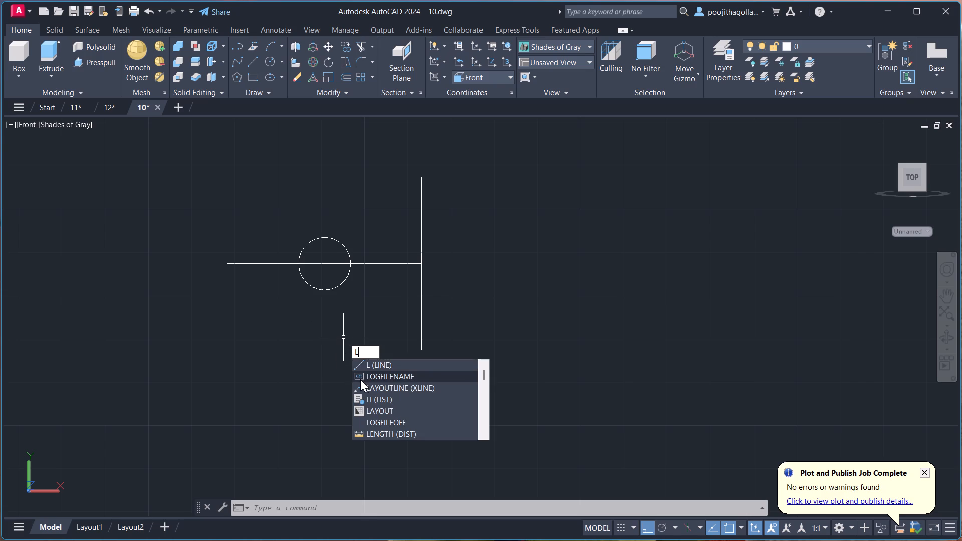
key("Return")
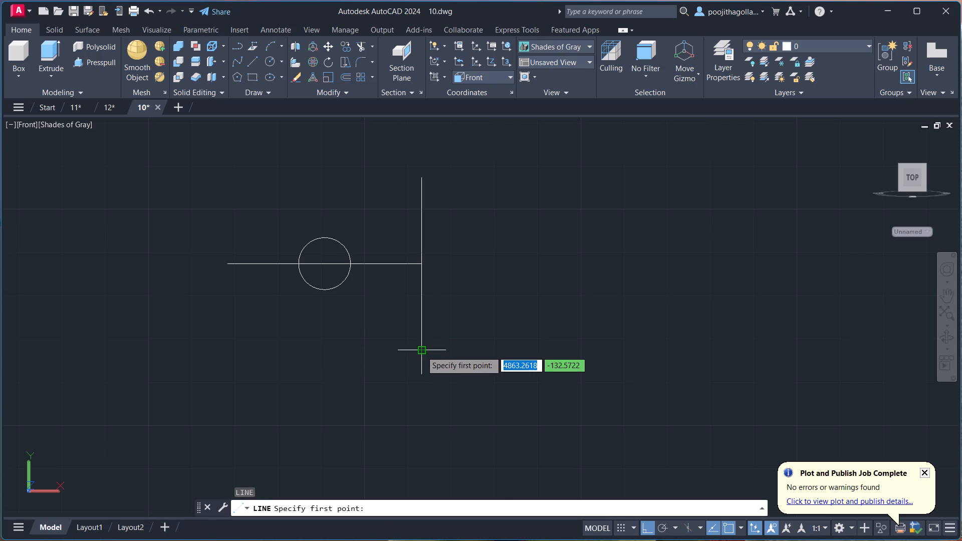
left_click(421, 351)
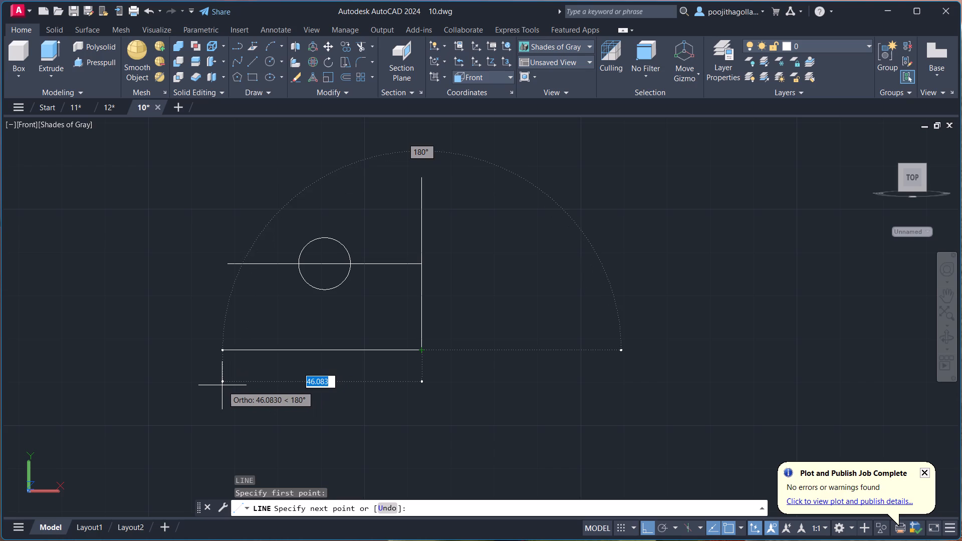
type("45")
key("Return")
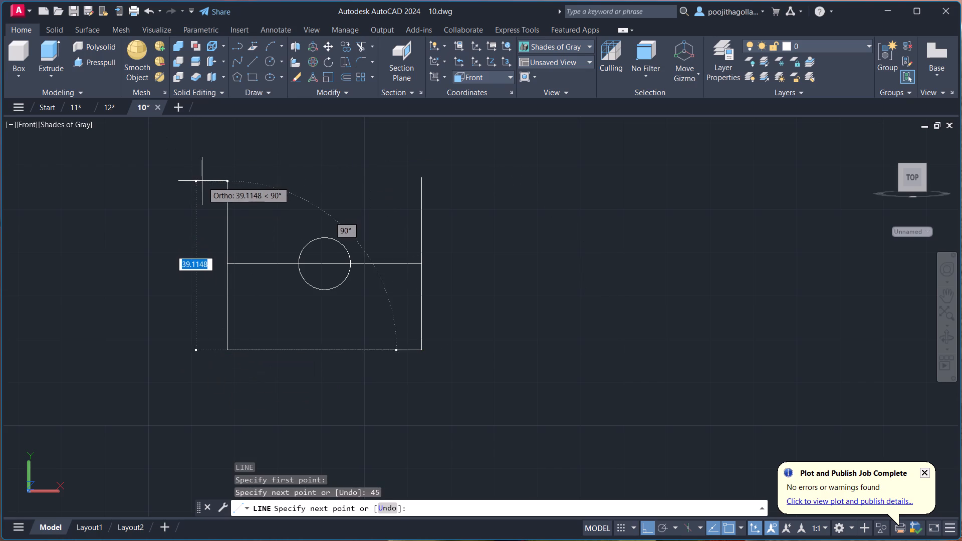
type("40")
key("Return")
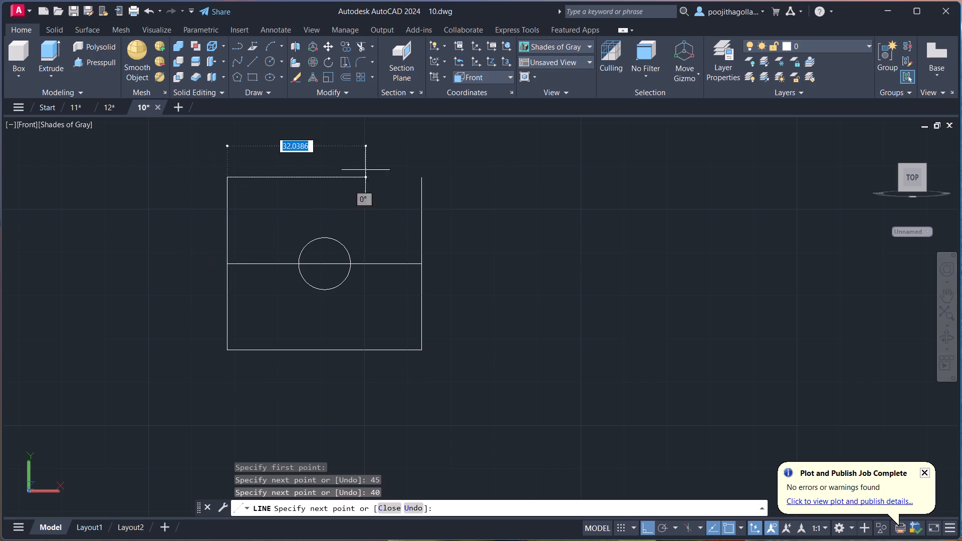
left_click(423, 178)
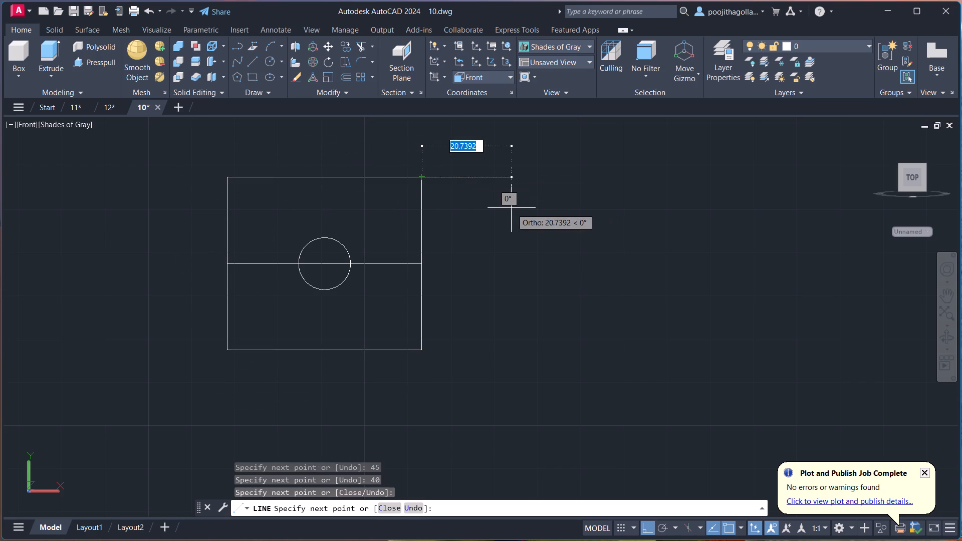
key("Escape")
Erase the horizontal construction line running through the circle.
left_click(386, 262)
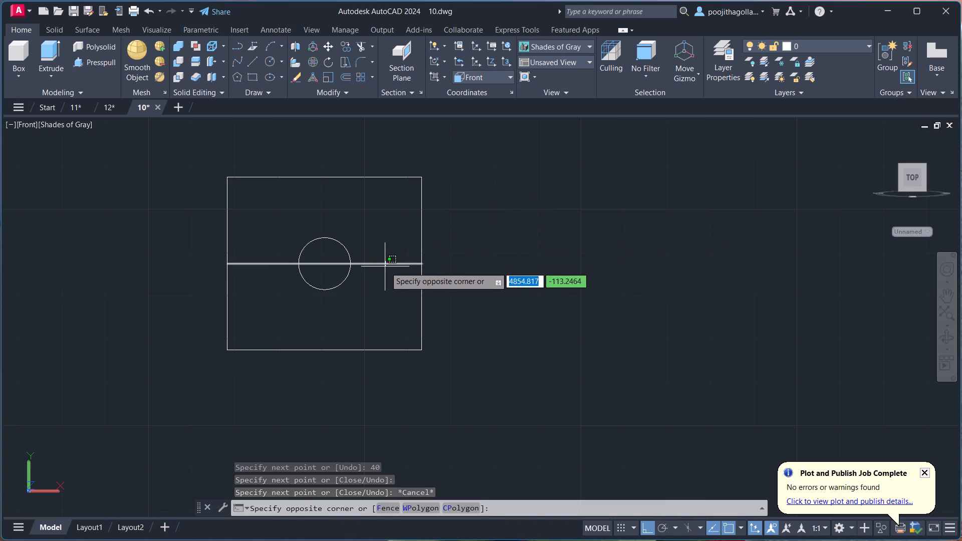
left_click(385, 267)
key("Delete")
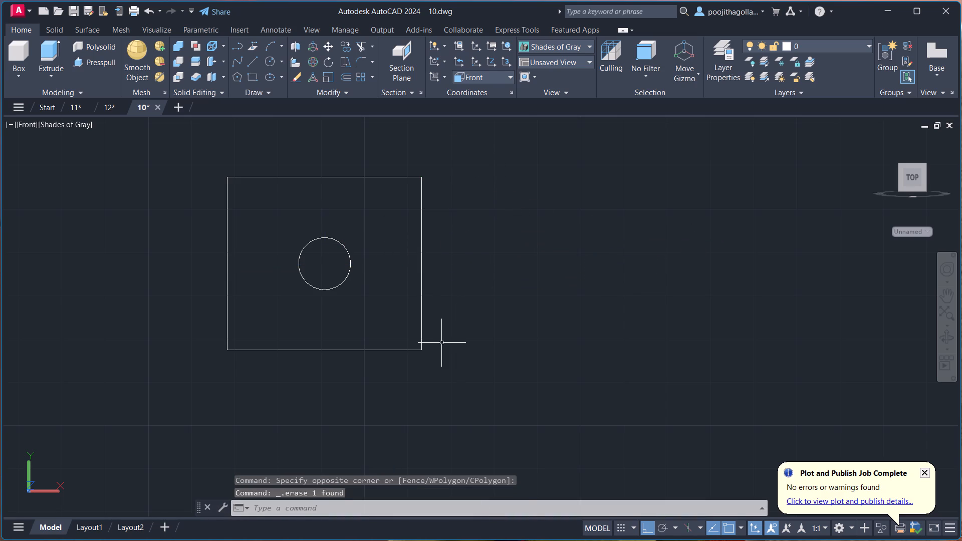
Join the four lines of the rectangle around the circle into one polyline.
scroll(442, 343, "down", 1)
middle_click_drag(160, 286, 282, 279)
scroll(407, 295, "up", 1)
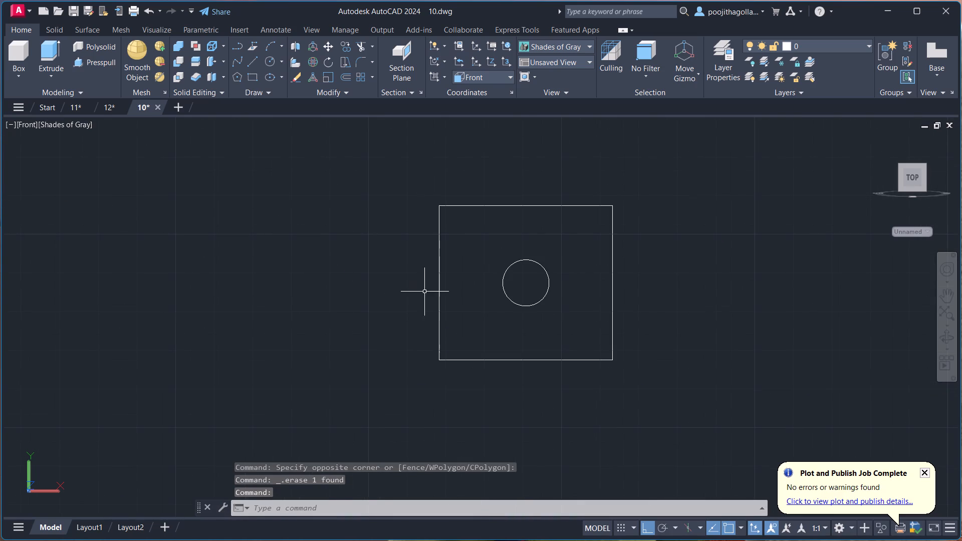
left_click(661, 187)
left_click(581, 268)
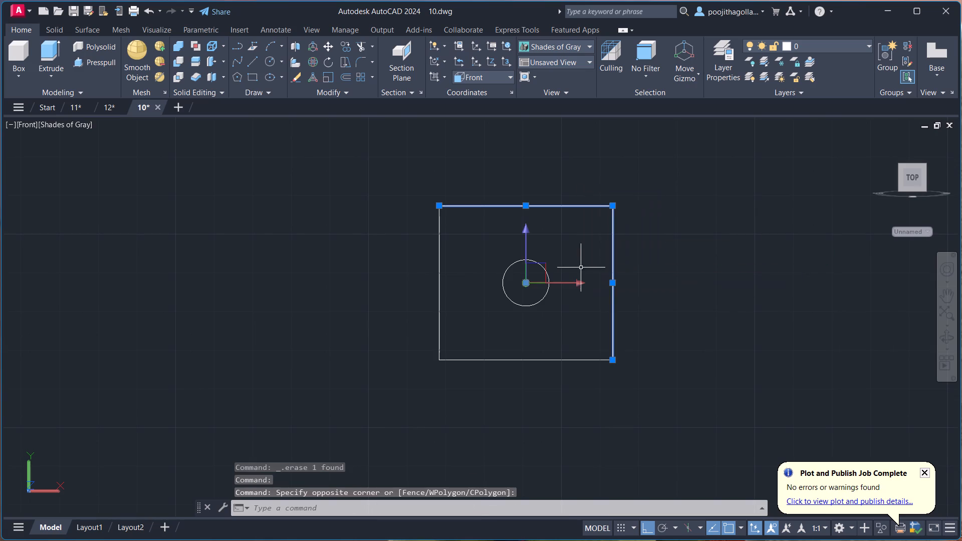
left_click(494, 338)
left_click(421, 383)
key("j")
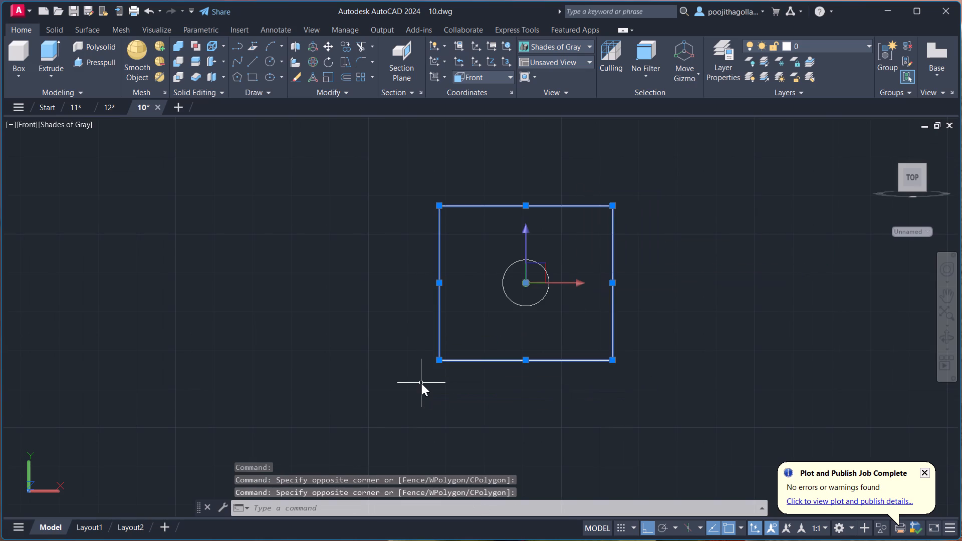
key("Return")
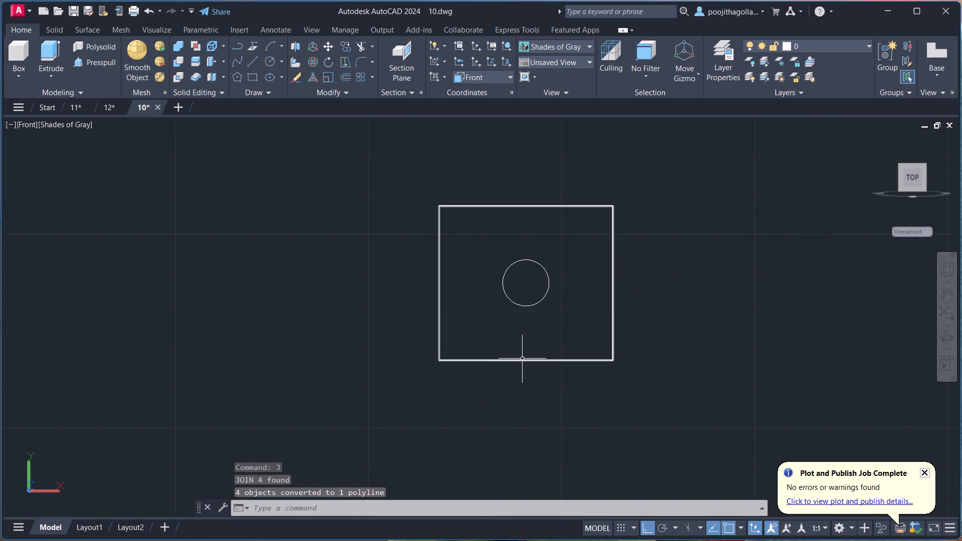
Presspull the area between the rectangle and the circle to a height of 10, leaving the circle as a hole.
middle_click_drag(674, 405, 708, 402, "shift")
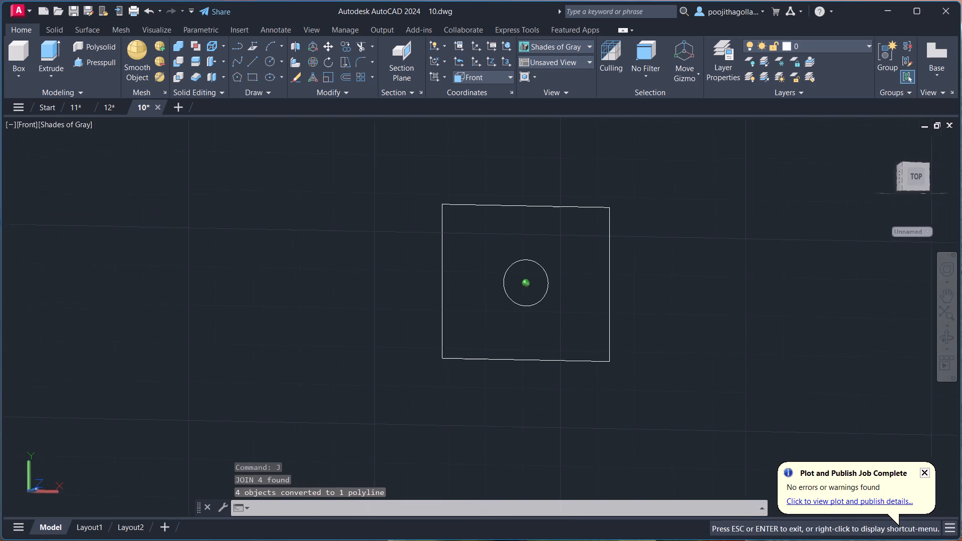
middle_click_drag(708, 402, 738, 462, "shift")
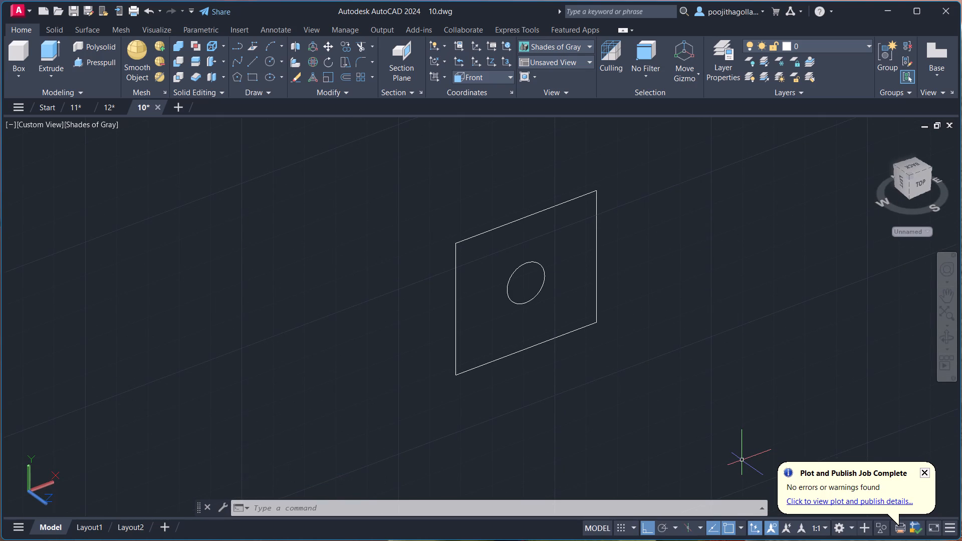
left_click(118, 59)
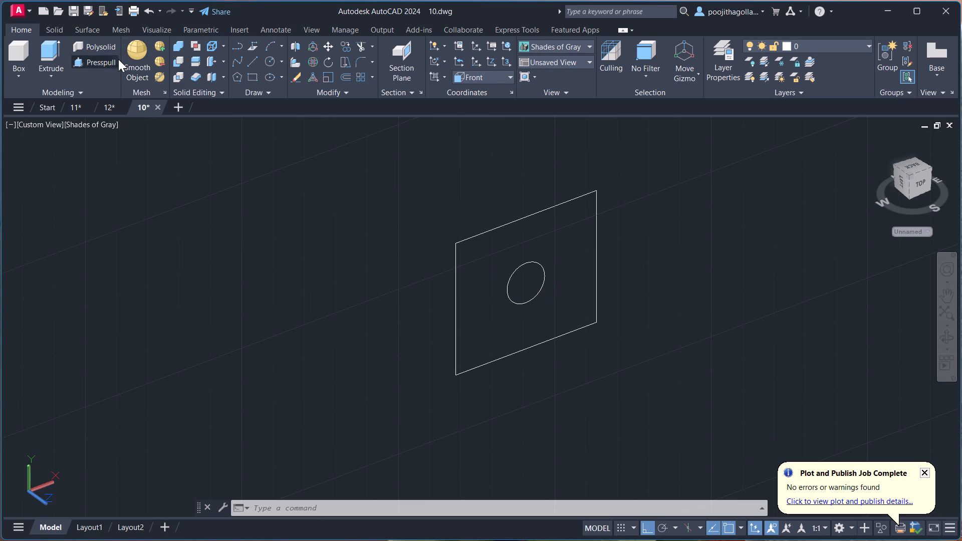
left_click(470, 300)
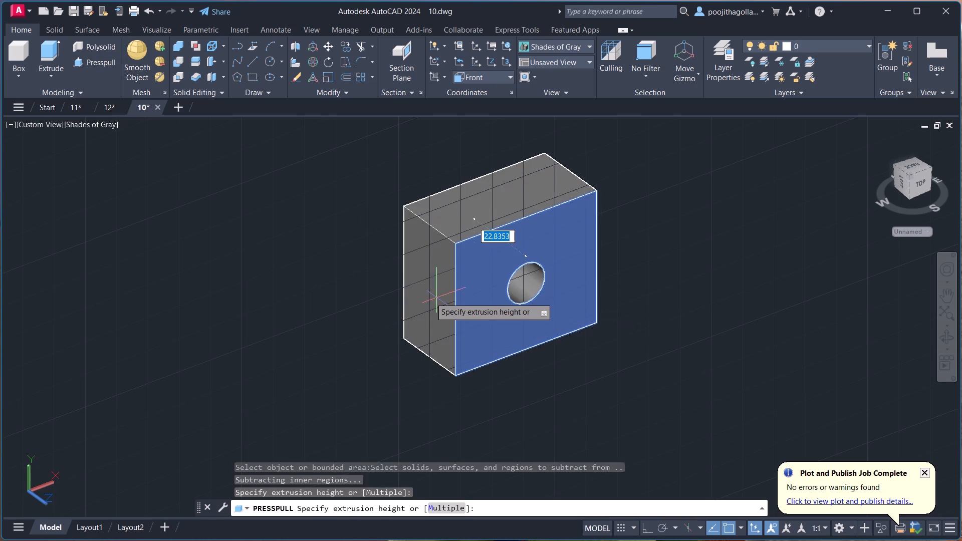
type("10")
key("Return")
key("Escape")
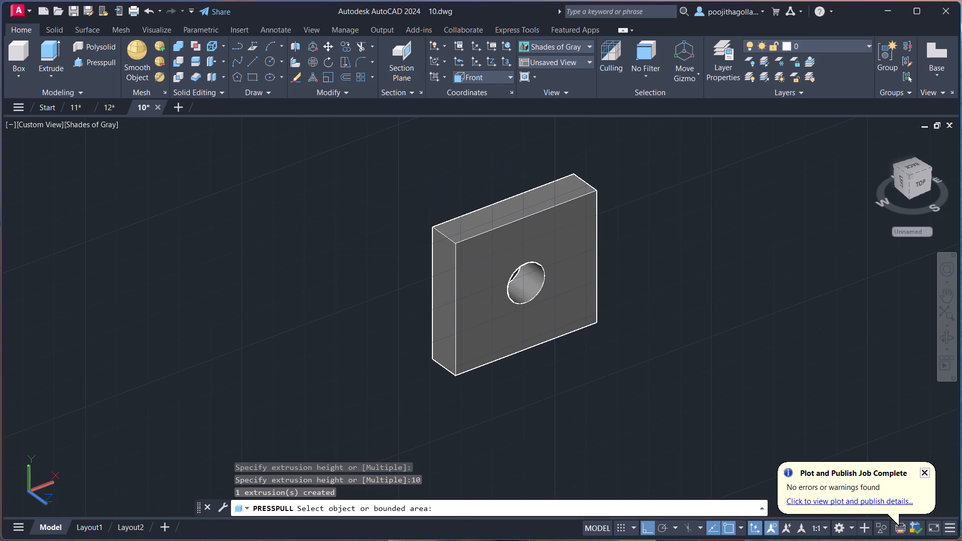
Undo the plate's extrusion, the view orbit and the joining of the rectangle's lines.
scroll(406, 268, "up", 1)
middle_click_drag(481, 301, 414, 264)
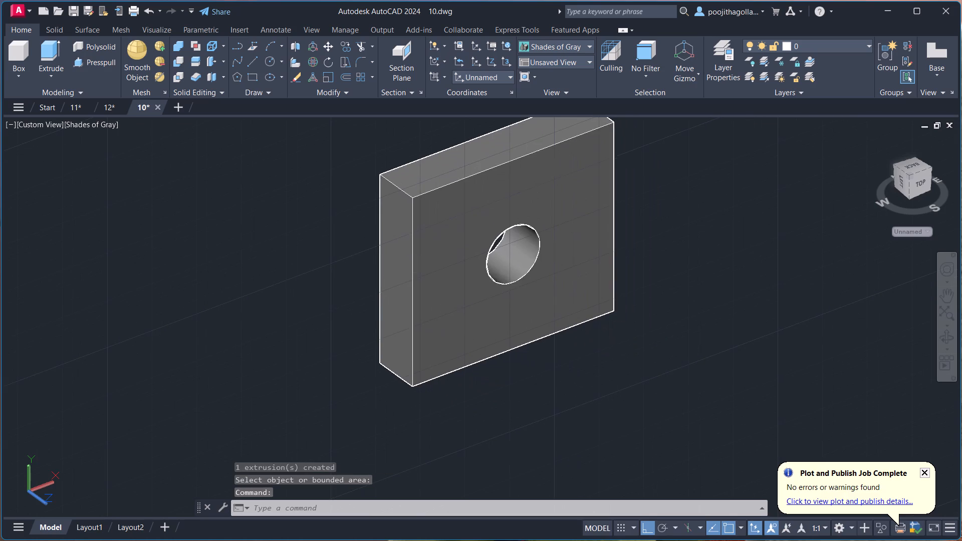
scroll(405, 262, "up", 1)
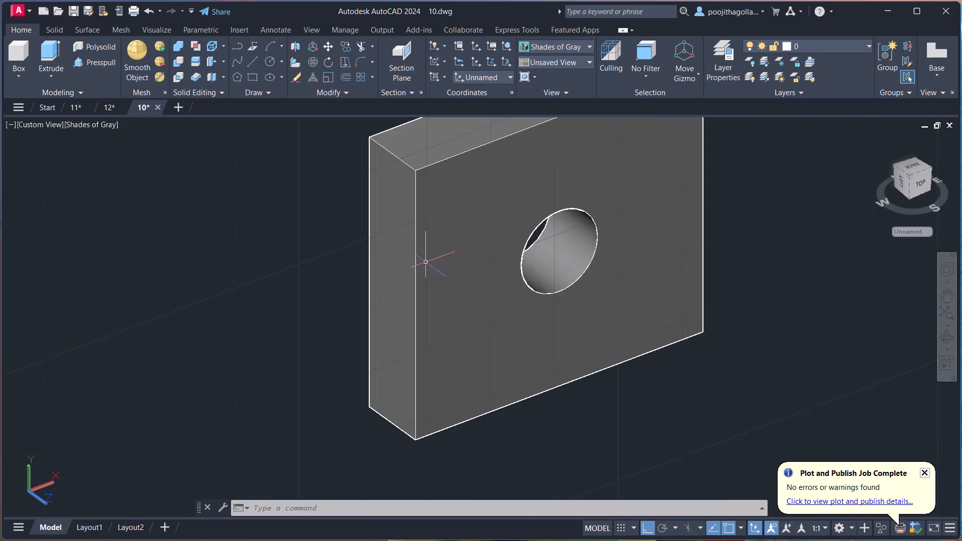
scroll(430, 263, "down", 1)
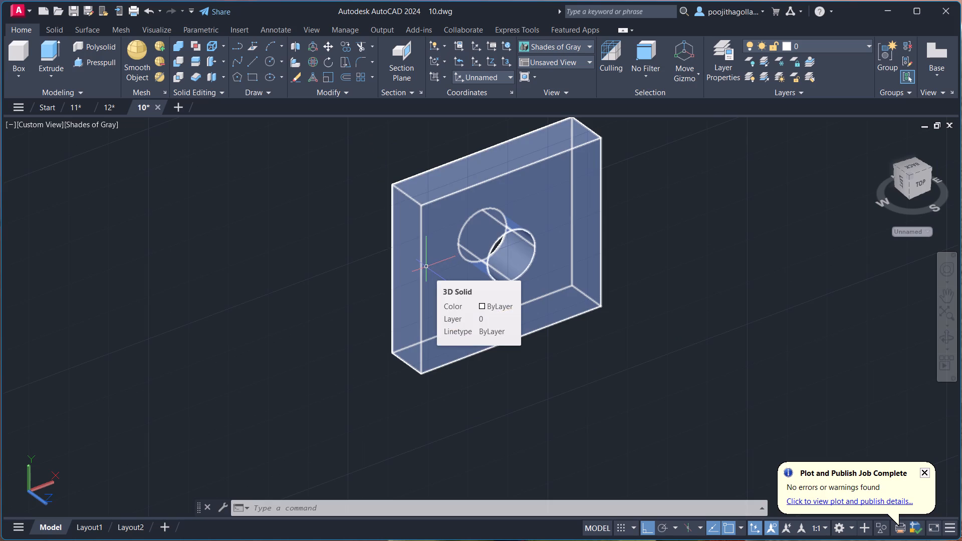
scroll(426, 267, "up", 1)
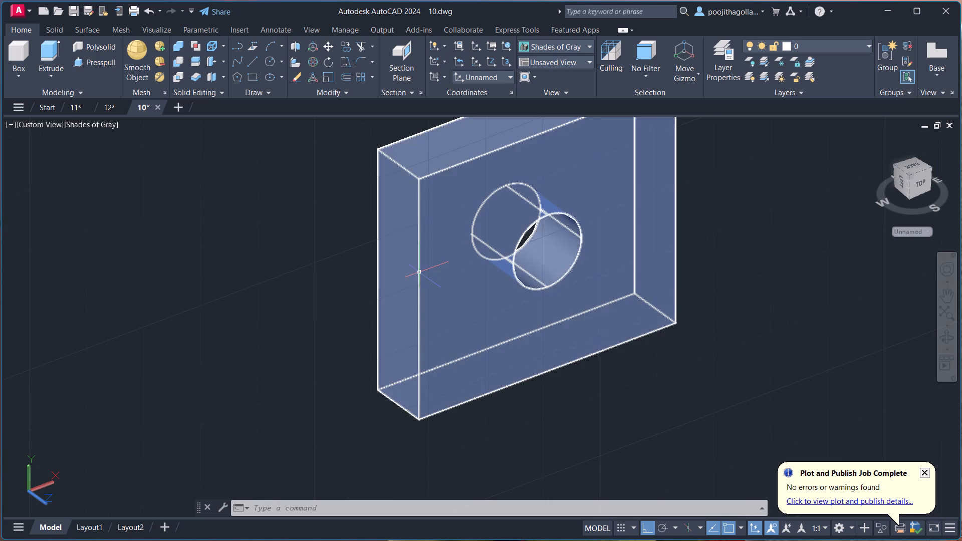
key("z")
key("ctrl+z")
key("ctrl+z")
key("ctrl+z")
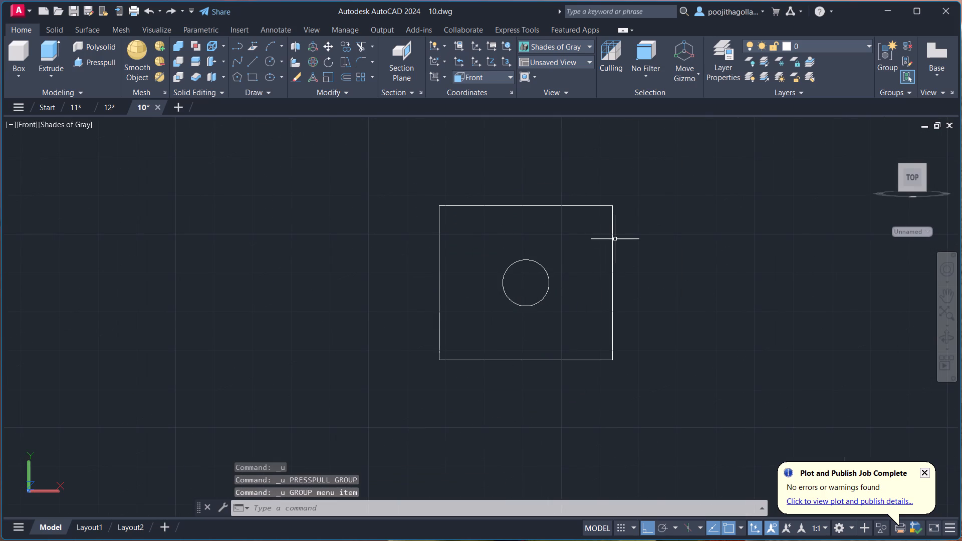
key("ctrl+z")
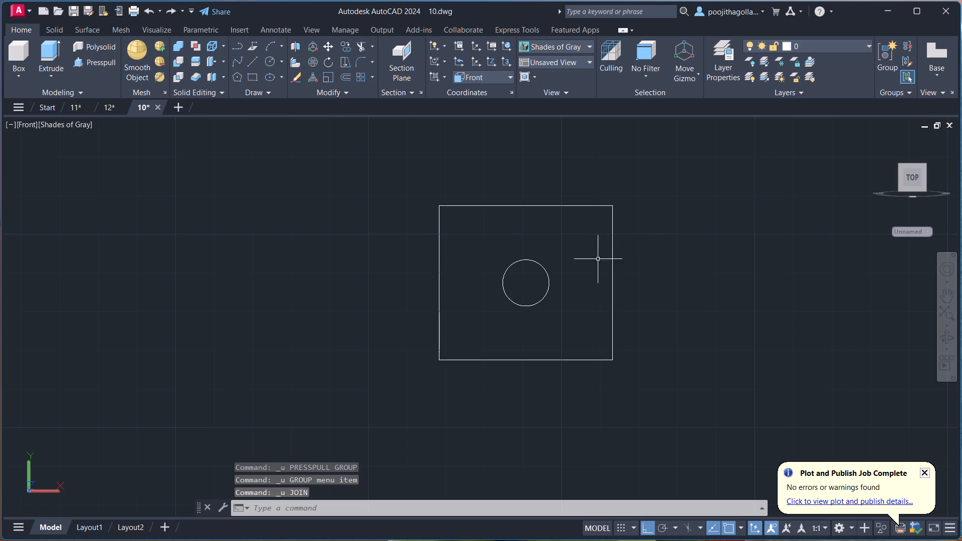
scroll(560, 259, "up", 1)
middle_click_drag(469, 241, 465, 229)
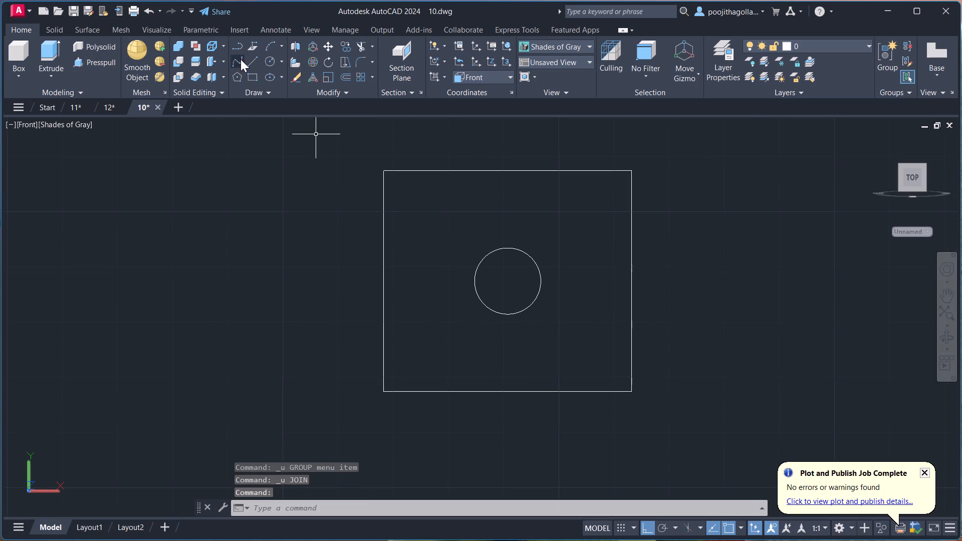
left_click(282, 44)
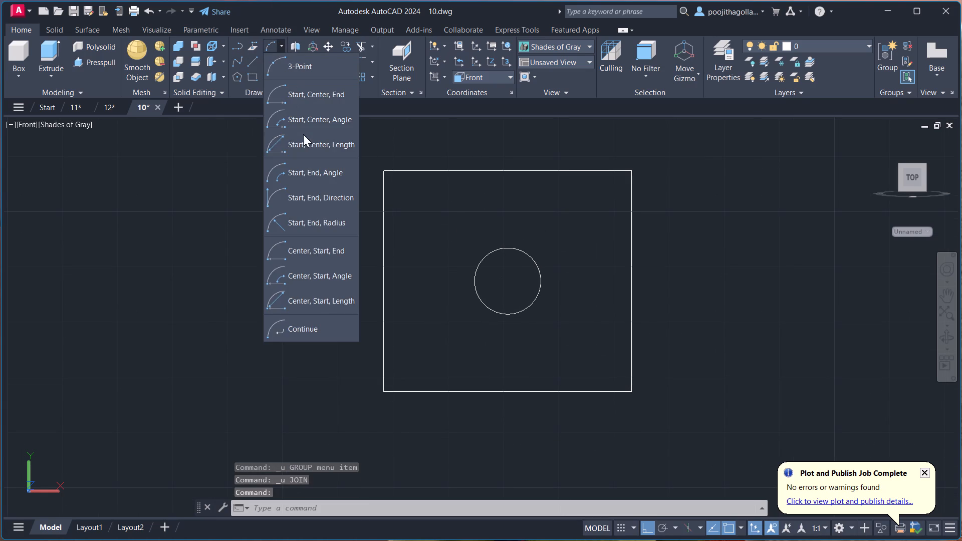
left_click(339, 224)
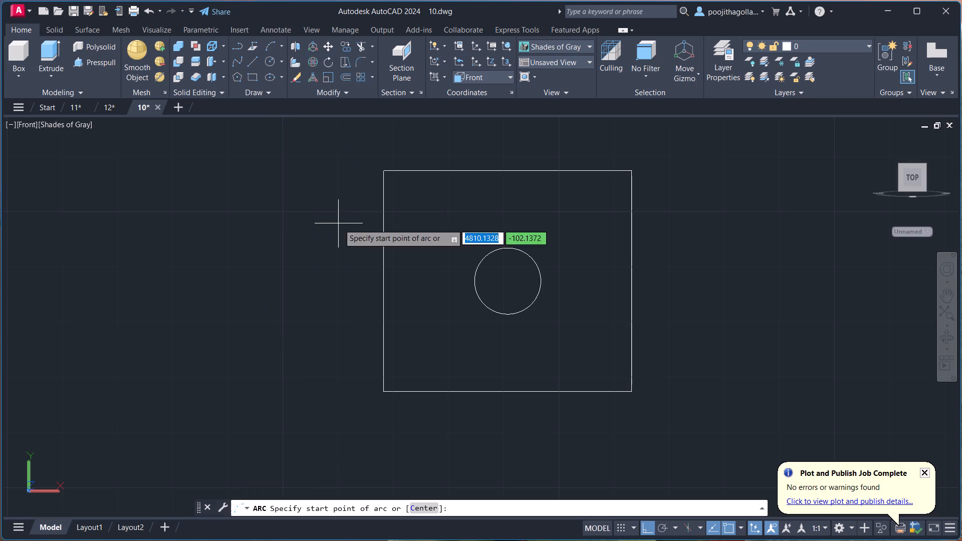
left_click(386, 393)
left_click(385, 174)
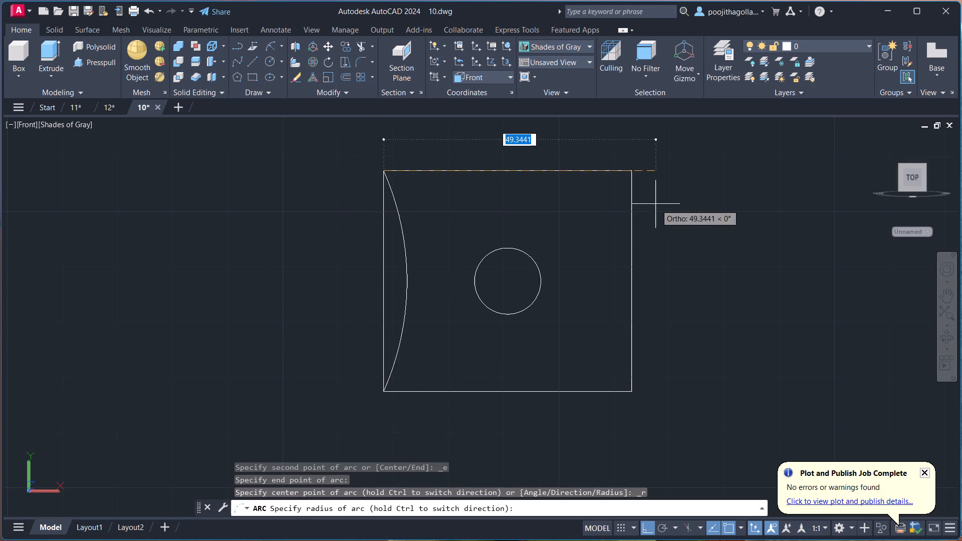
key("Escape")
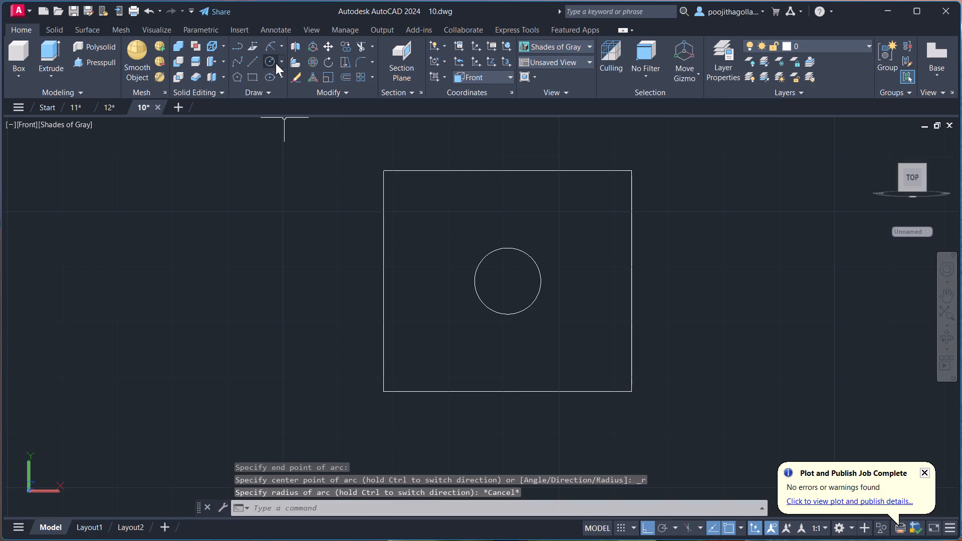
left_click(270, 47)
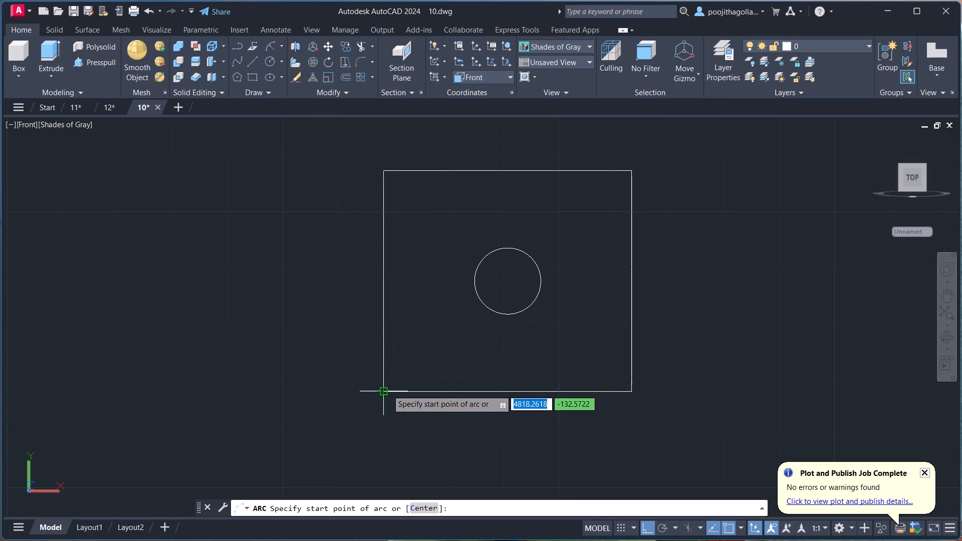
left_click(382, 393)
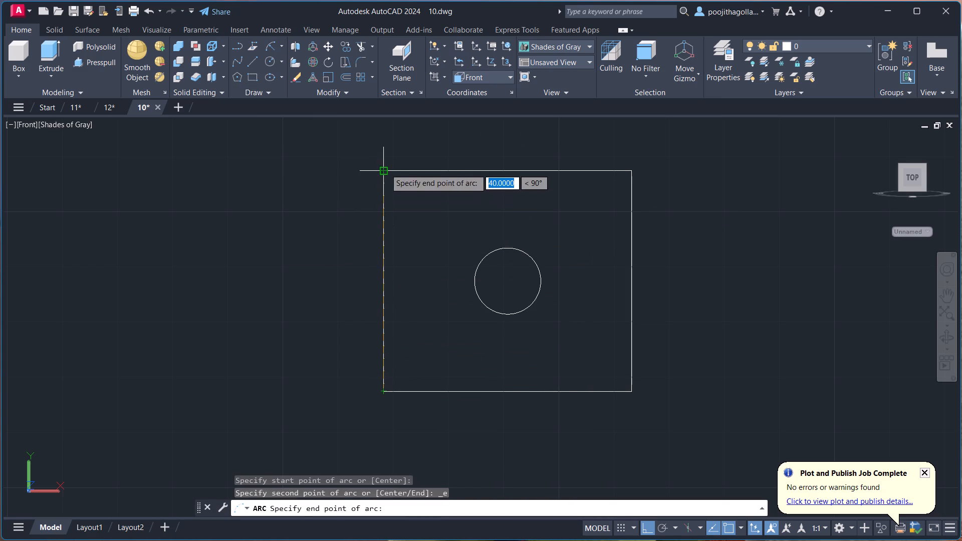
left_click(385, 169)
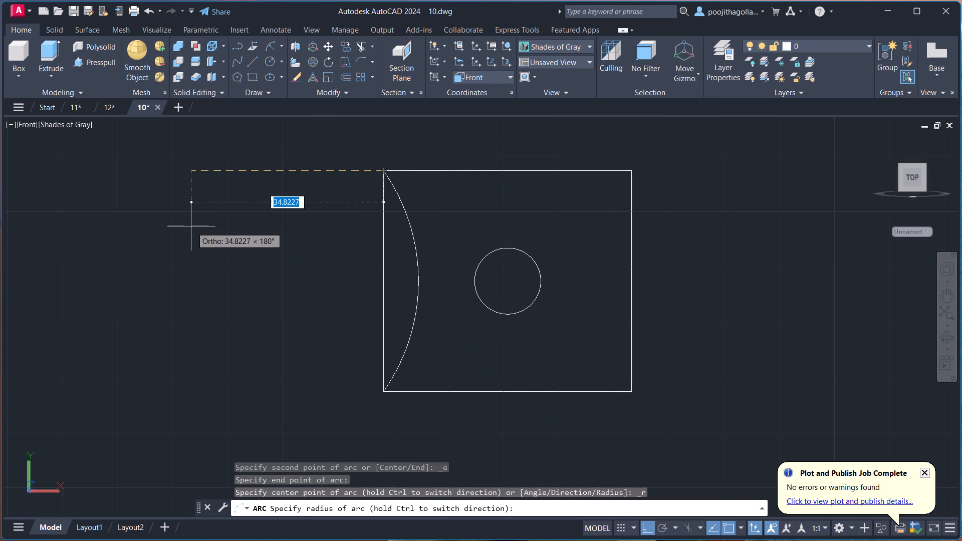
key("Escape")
Draw a start-end-radius arc of radius 70 between the rectangle's left corners, from upper to lower, bulging away from the circle.
left_click(271, 47)
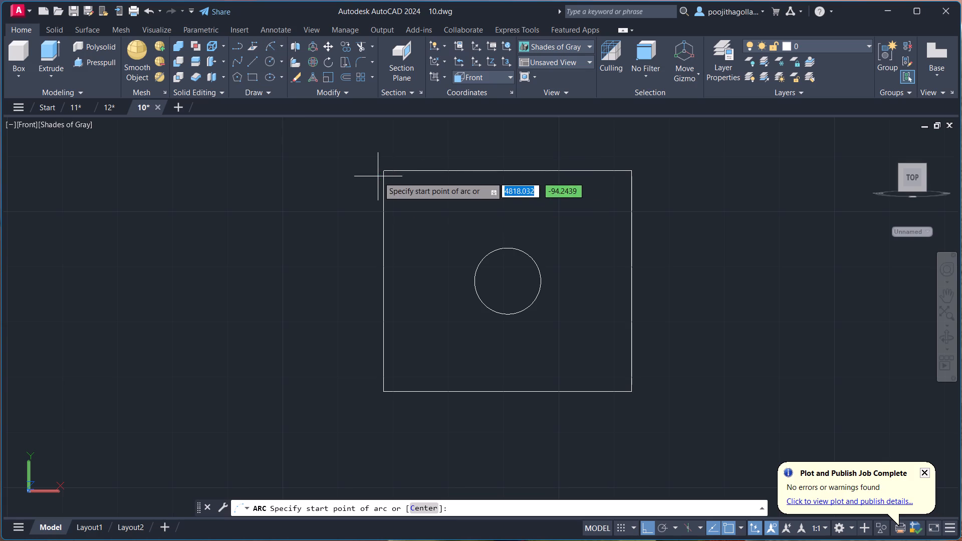
left_click(386, 173)
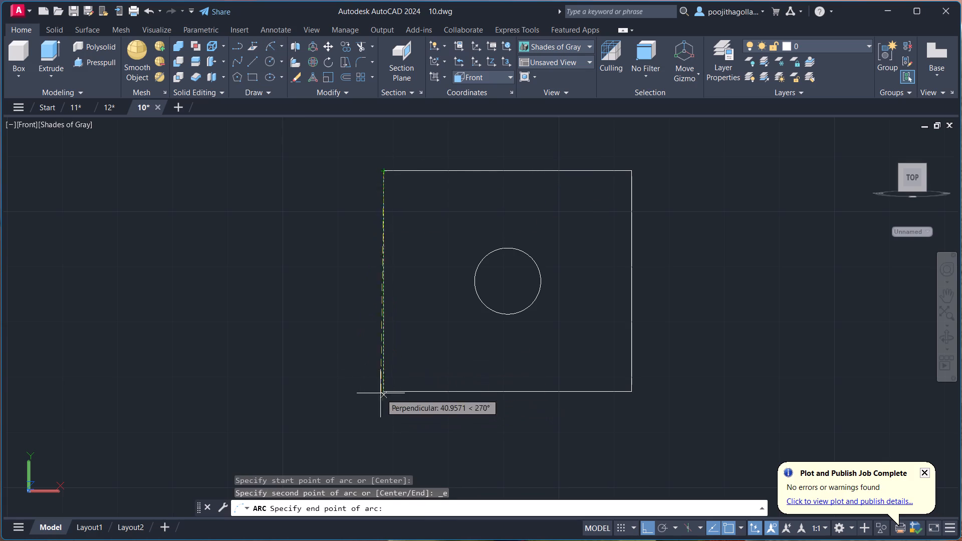
left_click(381, 394)
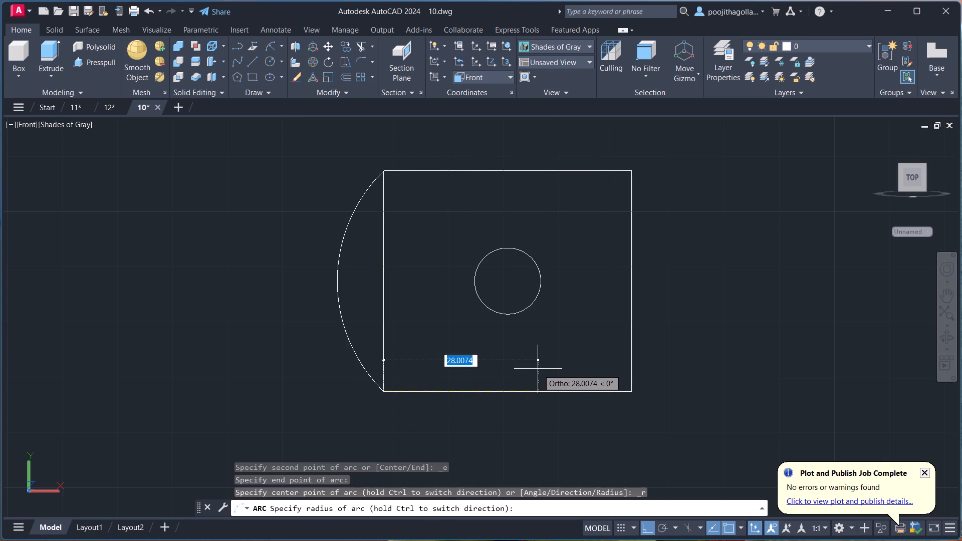
type("70")
key("Return")
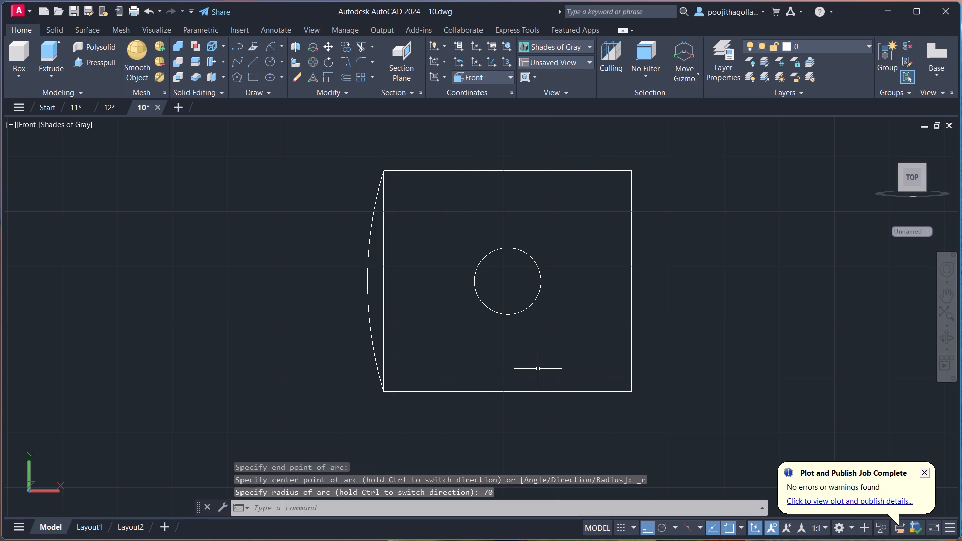
Erase the rectangle's straight left edge that joins the ends of the arc.
scroll(334, 316, "up", 3)
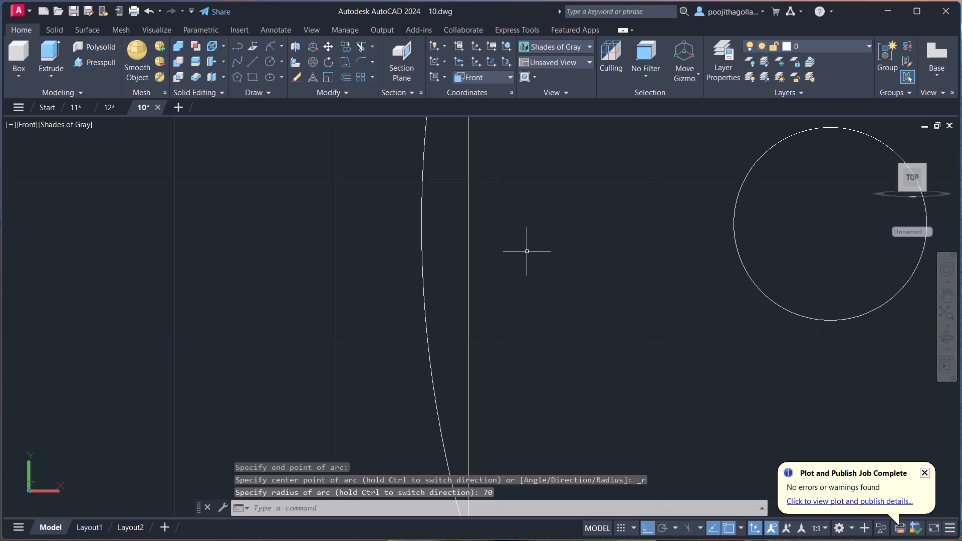
scroll(527, 252, "down", 2)
left_click(518, 231)
left_click(497, 243)
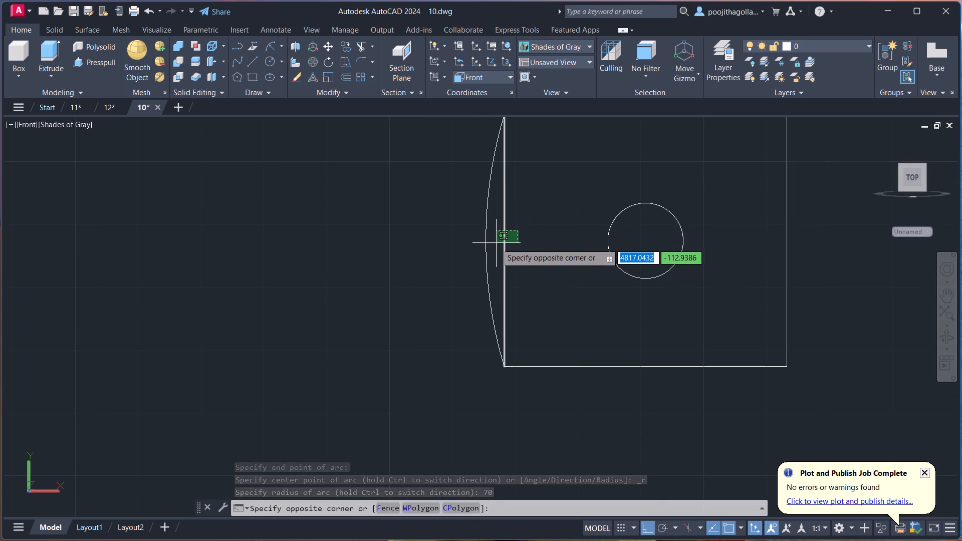
key("Delete")
Join the arc and the three remaining lines around the circle into one polyline.
scroll(581, 264, "down", 2)
middle_click_drag(587, 262, 555, 269)
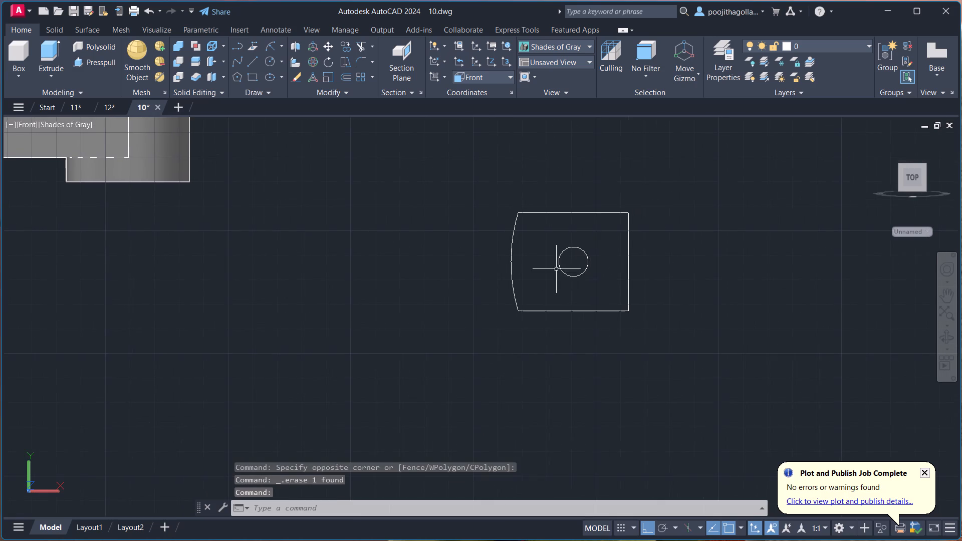
left_click(684, 171)
left_click(463, 344)
key("j")
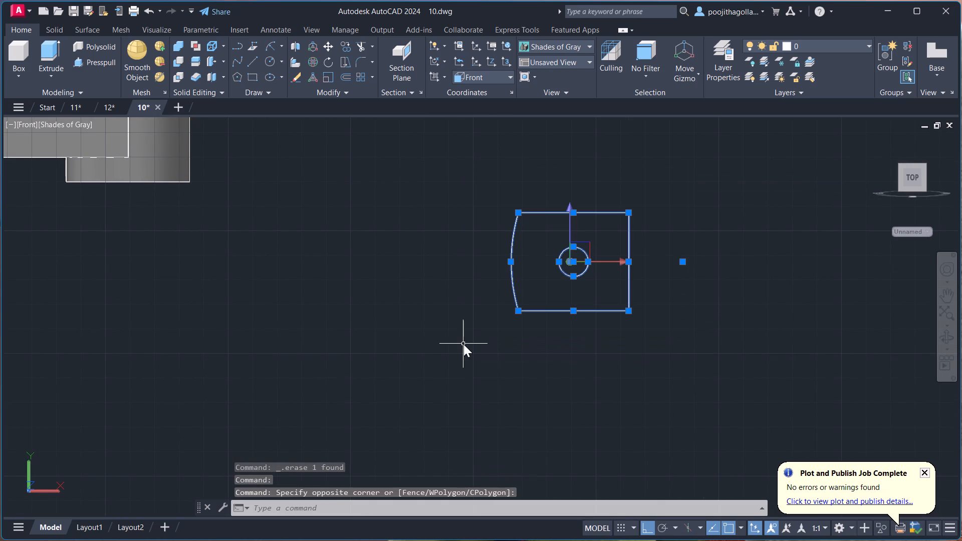
key("Return")
Presspull the area between the arc-sided outline and the circle to a height of 10, leaving the circle as a hole.
middle_click_drag(473, 367, 537, 360, "shift")
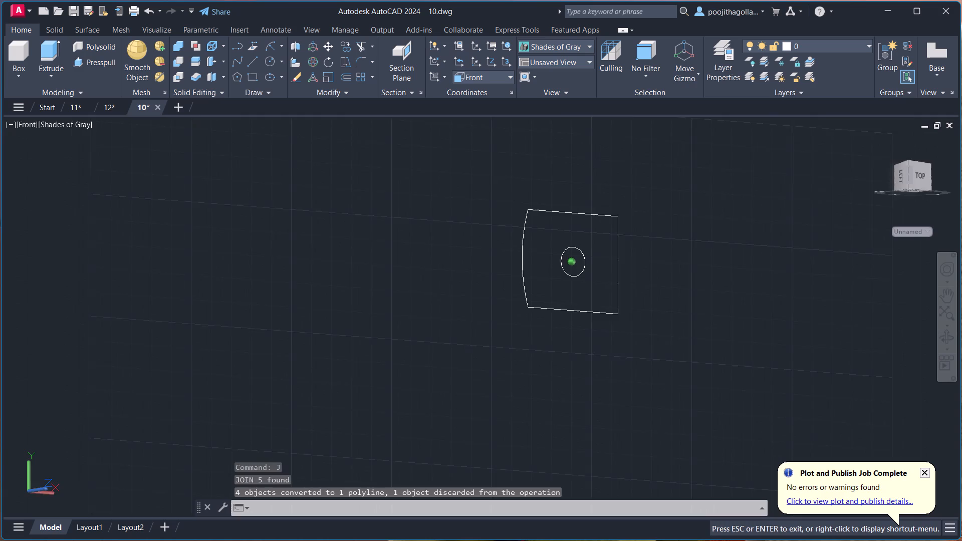
middle_click_drag(537, 360, 553, 391, "shift")
left_click(72, 56)
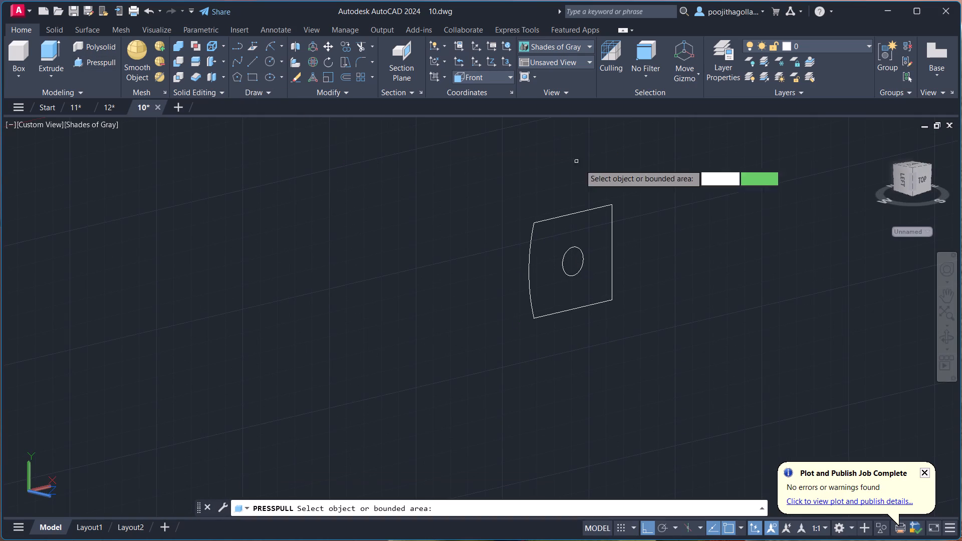
left_click(553, 232)
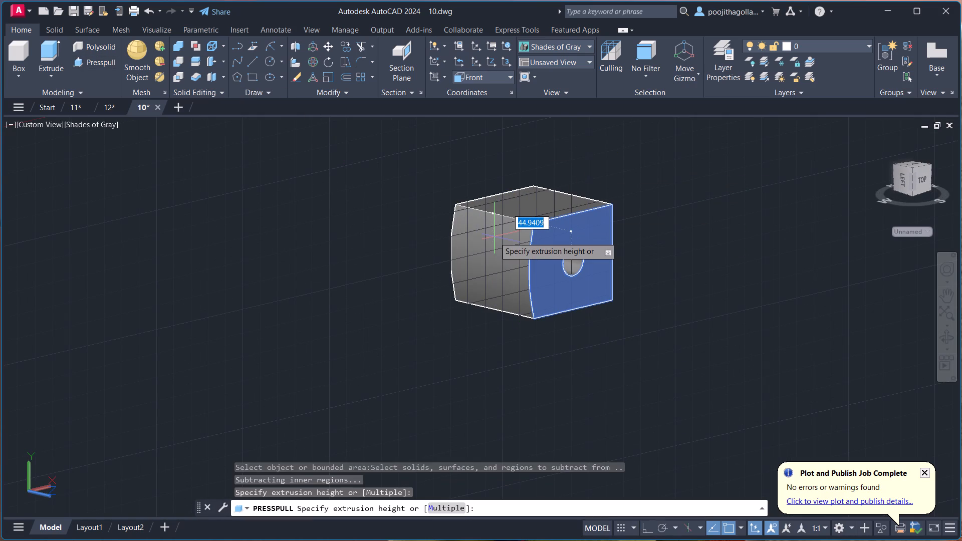
type("10")
key("Return")
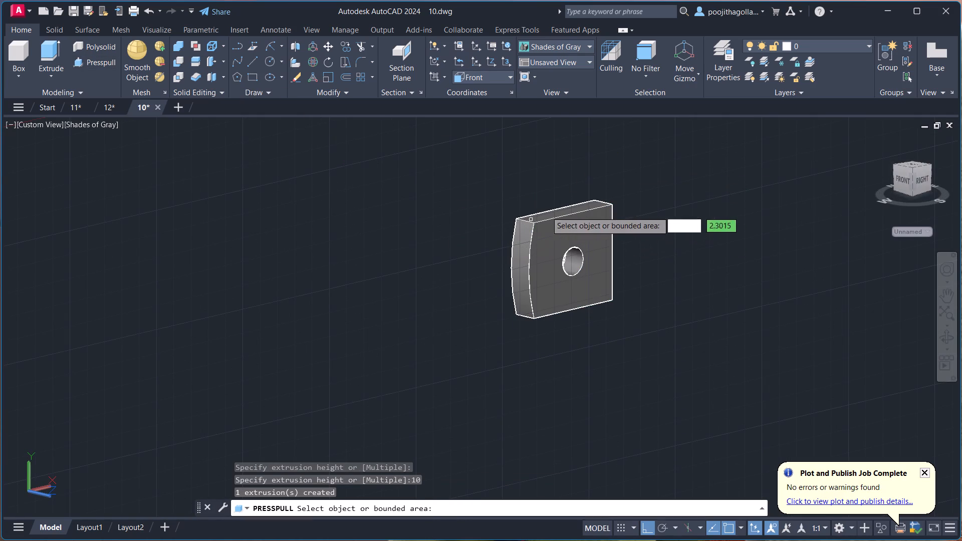
middle_click_drag(631, 186, 605, 230)
key("Escape")
Move the holed plate by the upper corner of its straight edge onto the matching upper corner of the bracket's nearer flange.
scroll(559, 281, "down", 1)
middle_click_drag(559, 284, 542, 272)
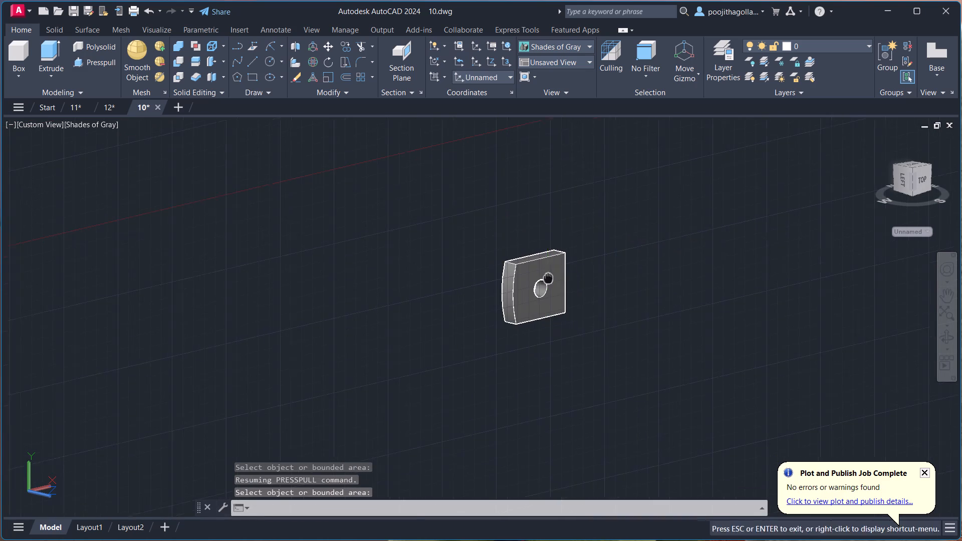
middle_click_drag(542, 272, 541, 270)
scroll(533, 263, "down", 6)
scroll(548, 240, "up", 1)
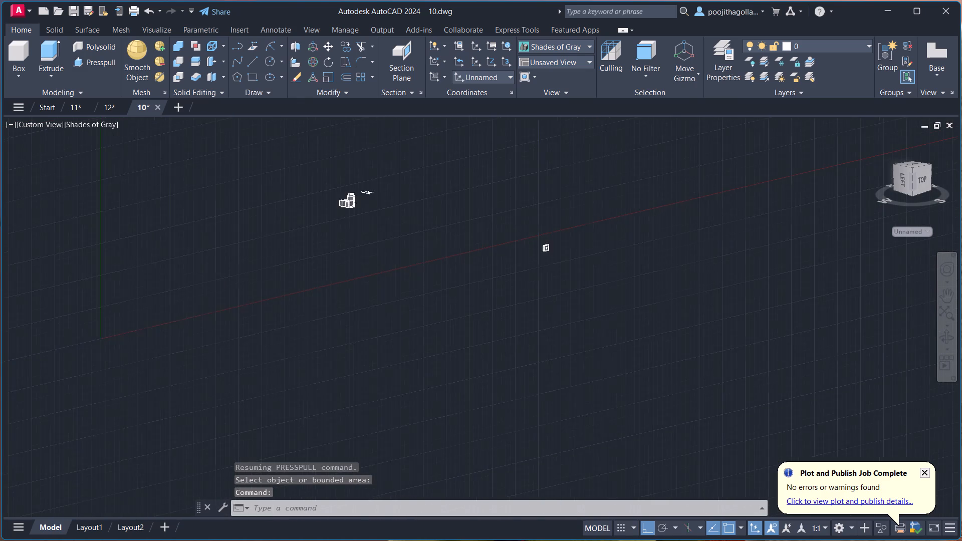
scroll(548, 240, "up", 4)
left_click(536, 242)
scroll(564, 234, "up", 2)
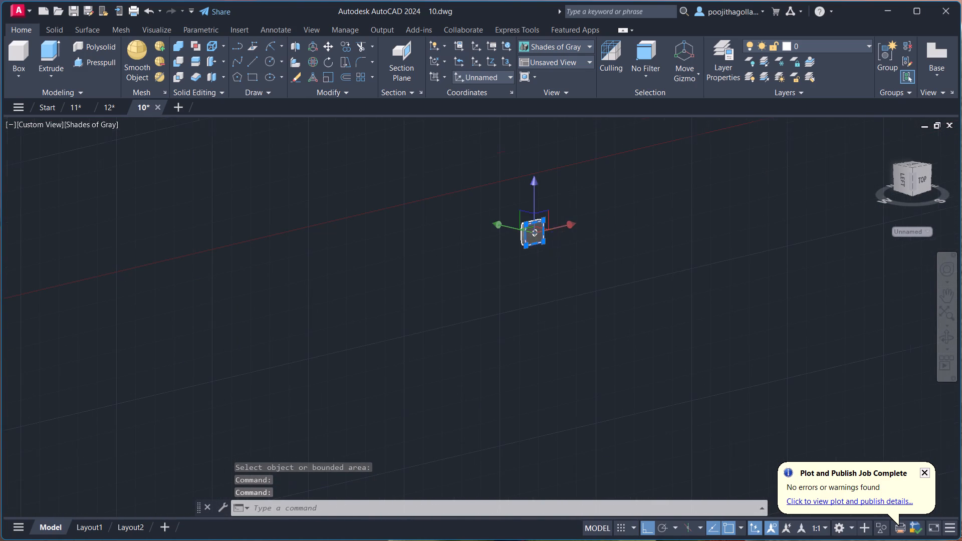
scroll(564, 234, "up", 2)
key("Escape")
left_click(450, 252)
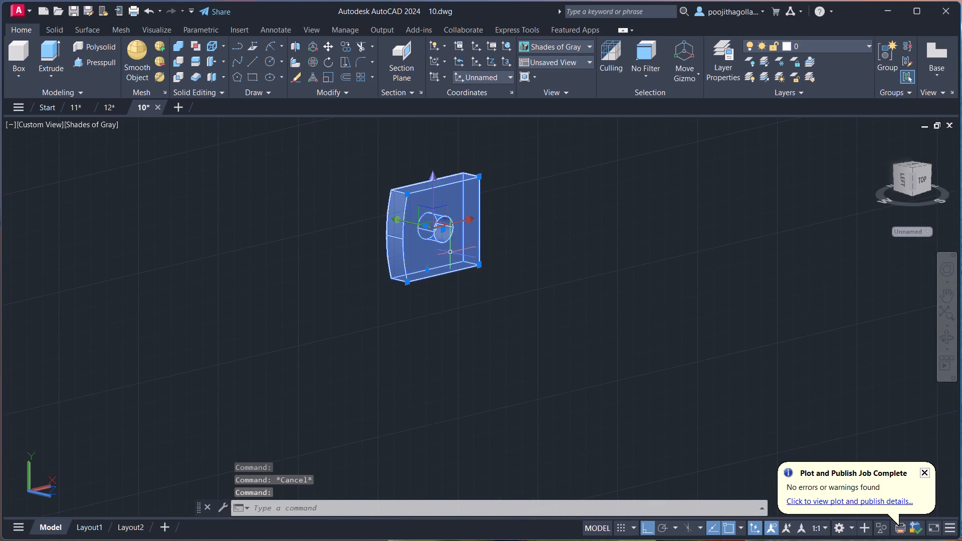
key("m")
key("Return")
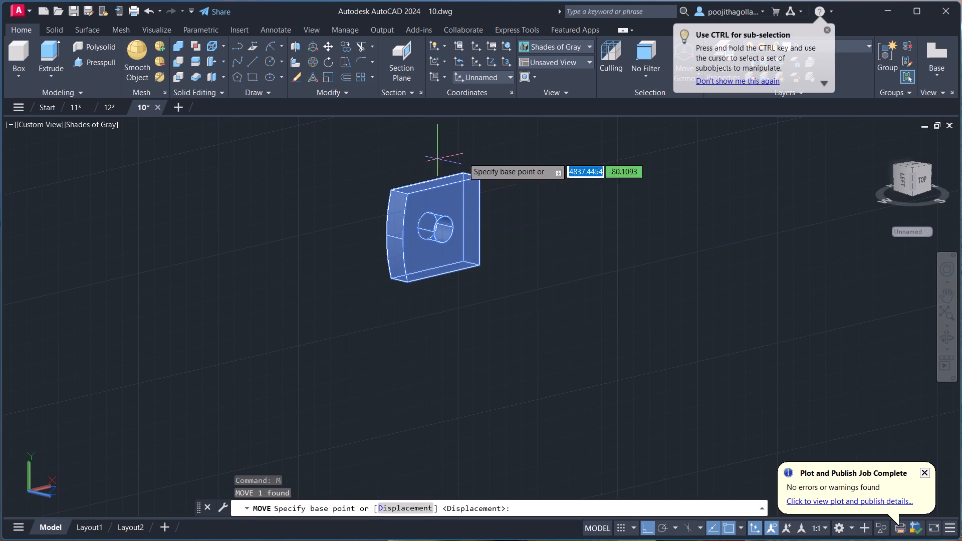
left_click(475, 174)
scroll(336, 206, "down", 3)
middle_click_drag(302, 214, 569, 257)
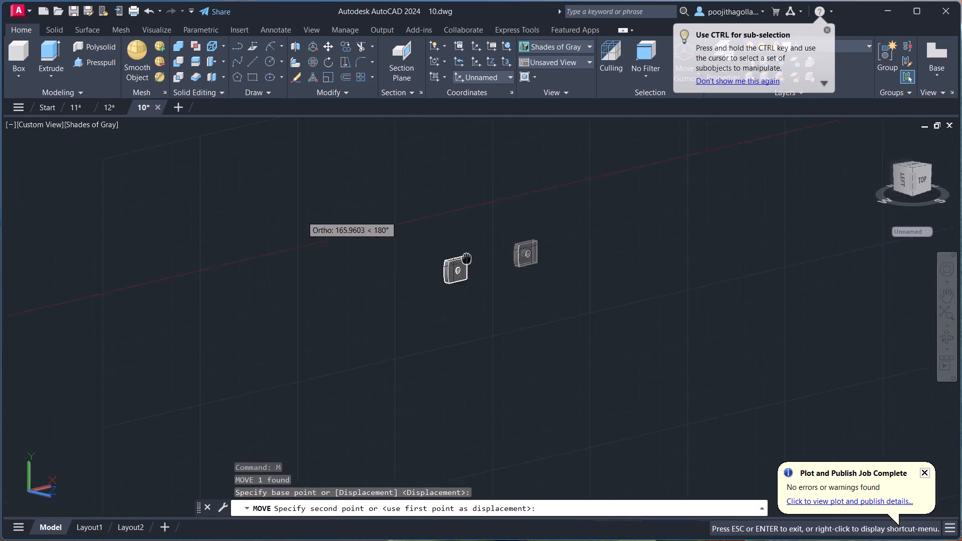
middle_click_drag(569, 257, 673, 257)
scroll(383, 234, "down", 3)
scroll(243, 190, "up", 4)
scroll(340, 174, "up", 4)
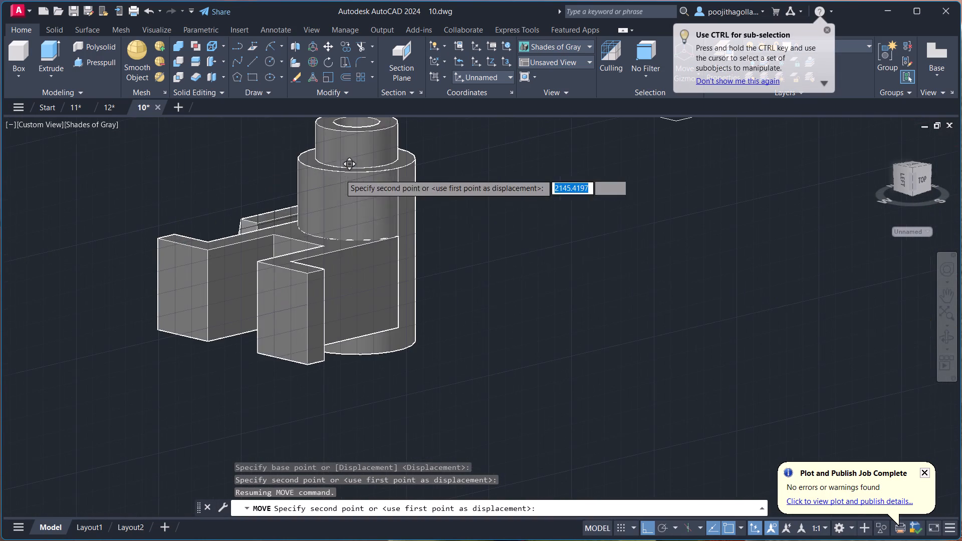
left_click(307, 276)
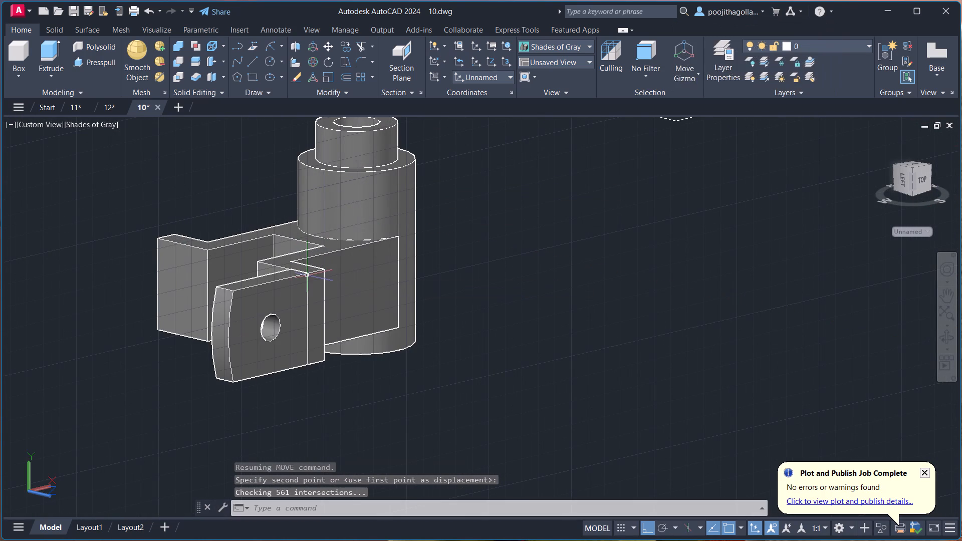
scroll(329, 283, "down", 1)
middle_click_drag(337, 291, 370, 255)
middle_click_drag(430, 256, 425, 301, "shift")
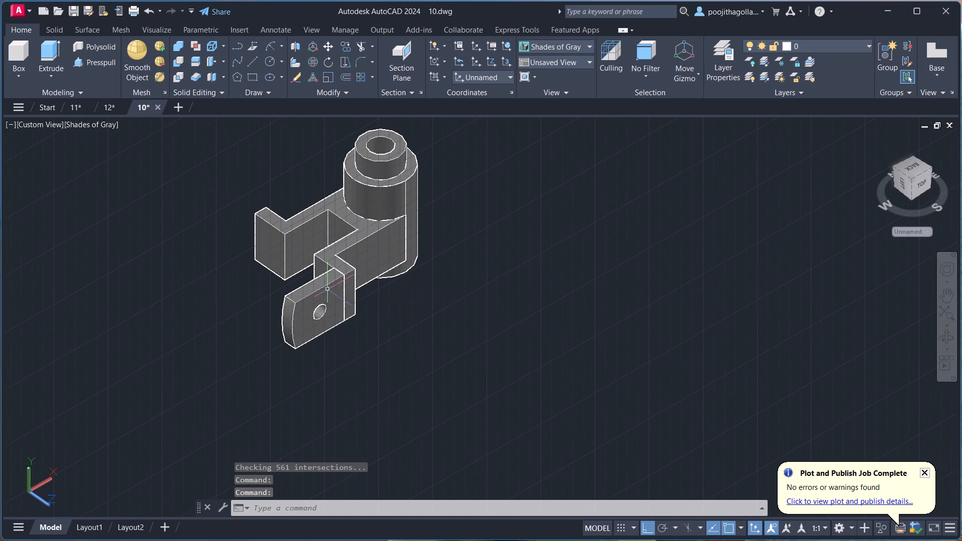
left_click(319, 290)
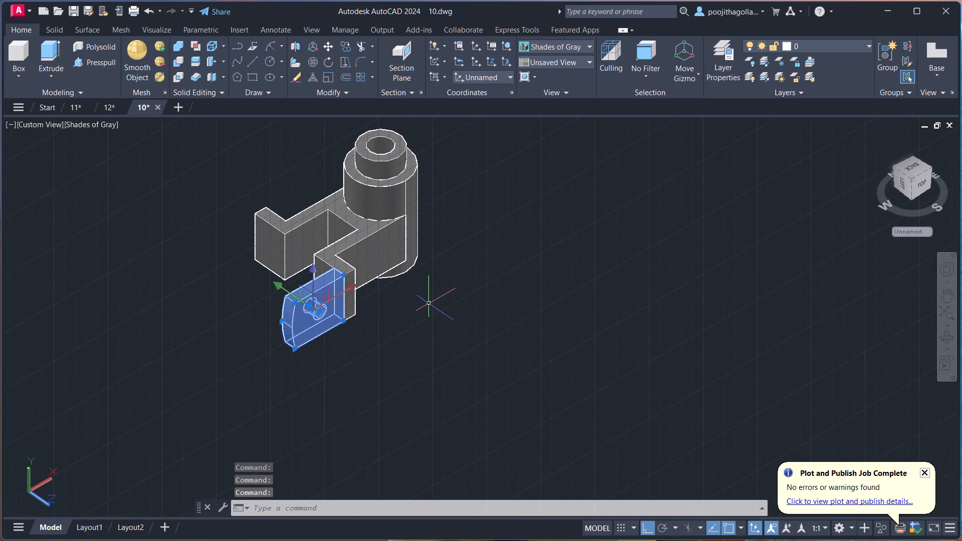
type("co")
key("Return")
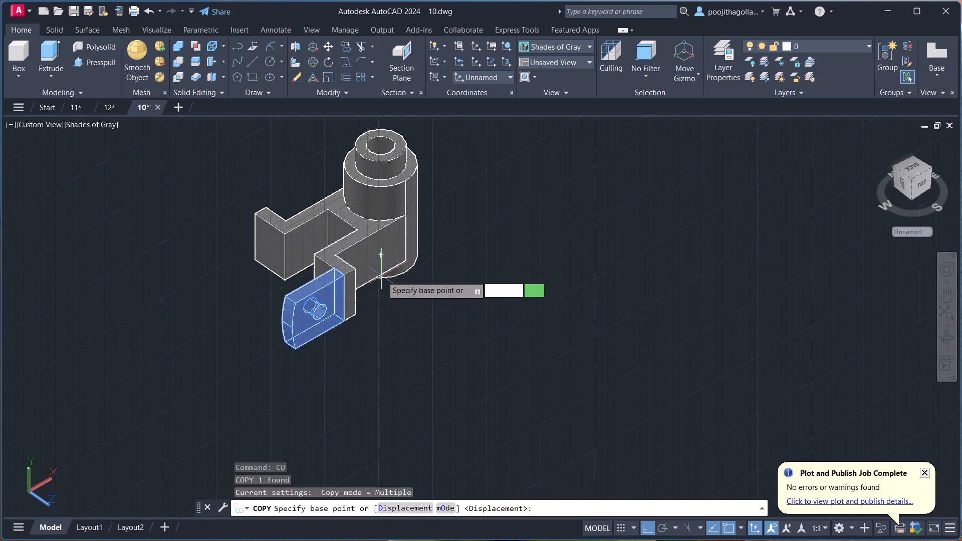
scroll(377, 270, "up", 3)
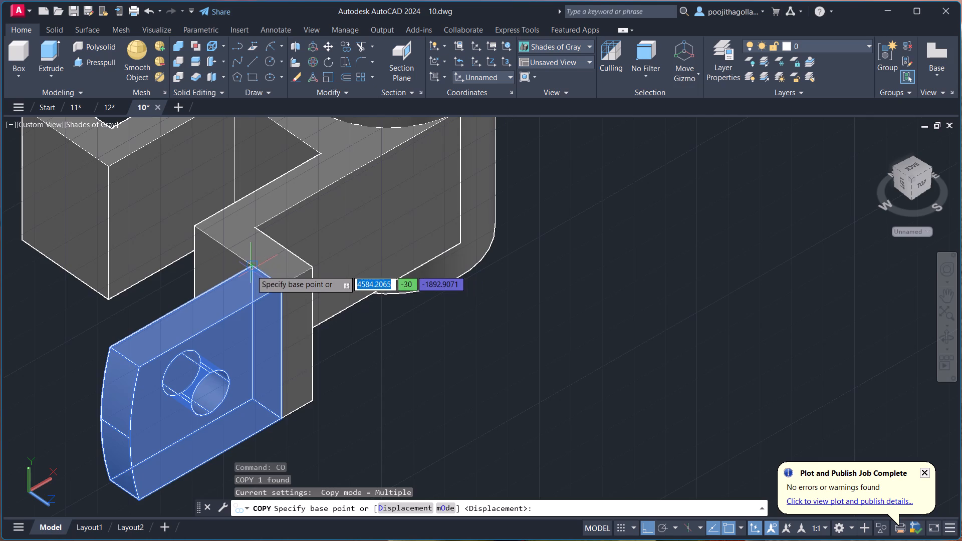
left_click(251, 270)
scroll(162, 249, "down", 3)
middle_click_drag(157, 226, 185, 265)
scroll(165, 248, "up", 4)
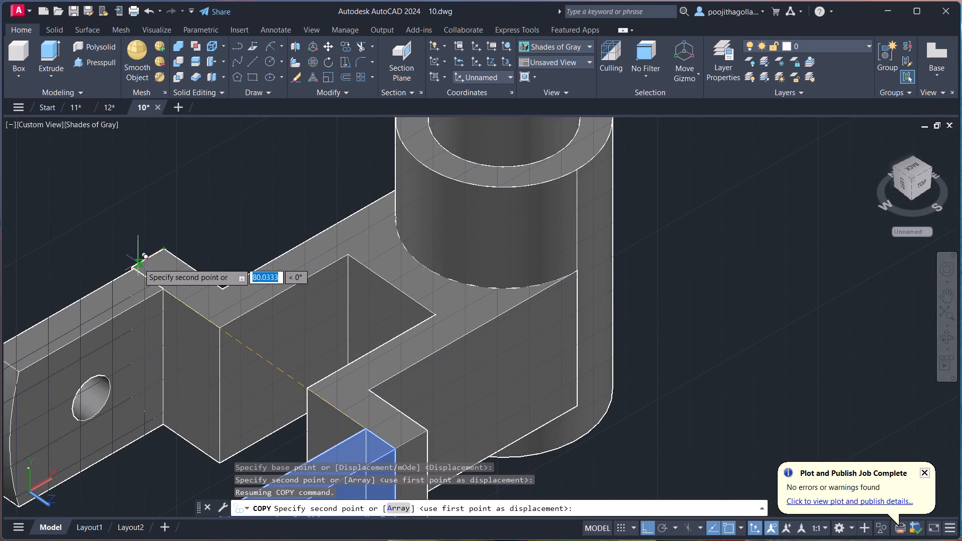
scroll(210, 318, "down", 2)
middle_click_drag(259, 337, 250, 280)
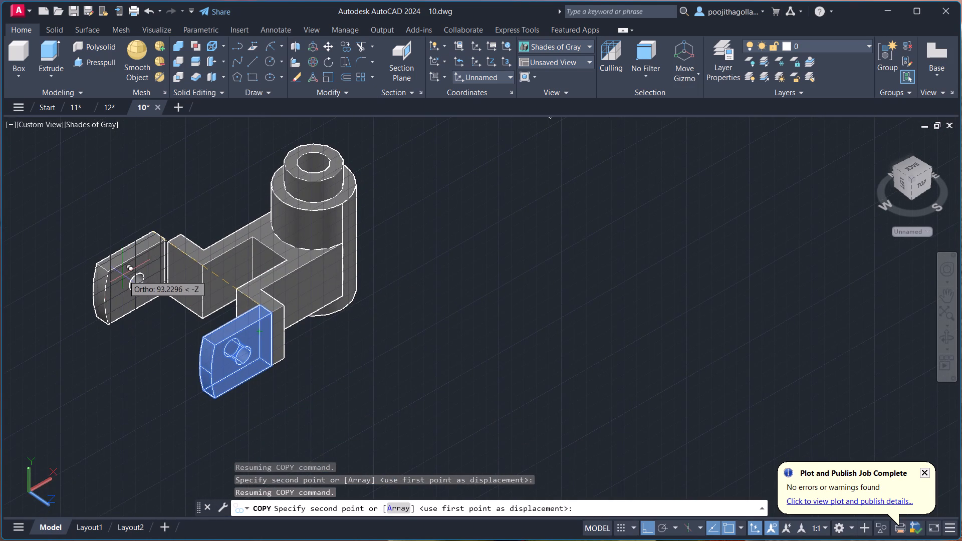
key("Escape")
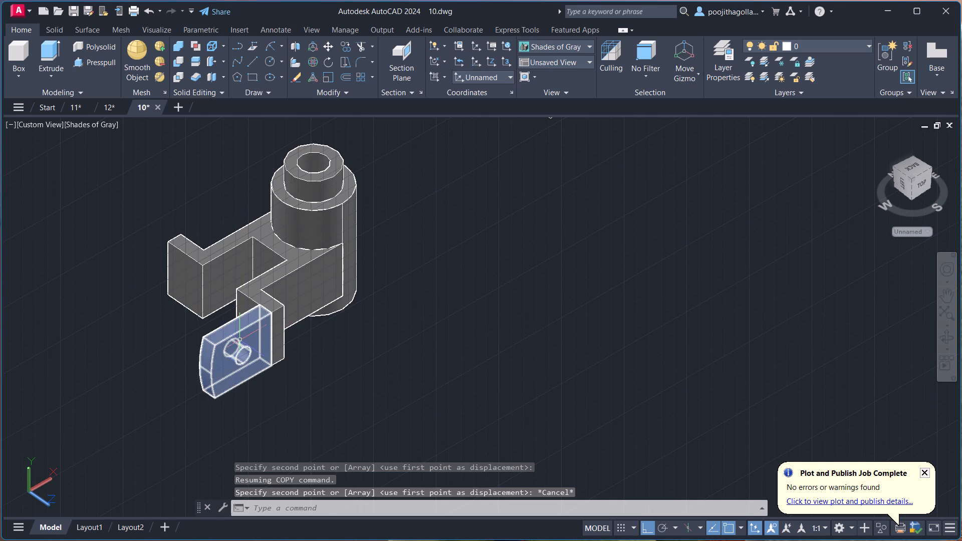
Move the holed plate by its upper corner onto the nearer flange's opposite upper corner, overlapping the plate with the flange.
scroll(240, 340, "up", 2)
left_click(277, 331)
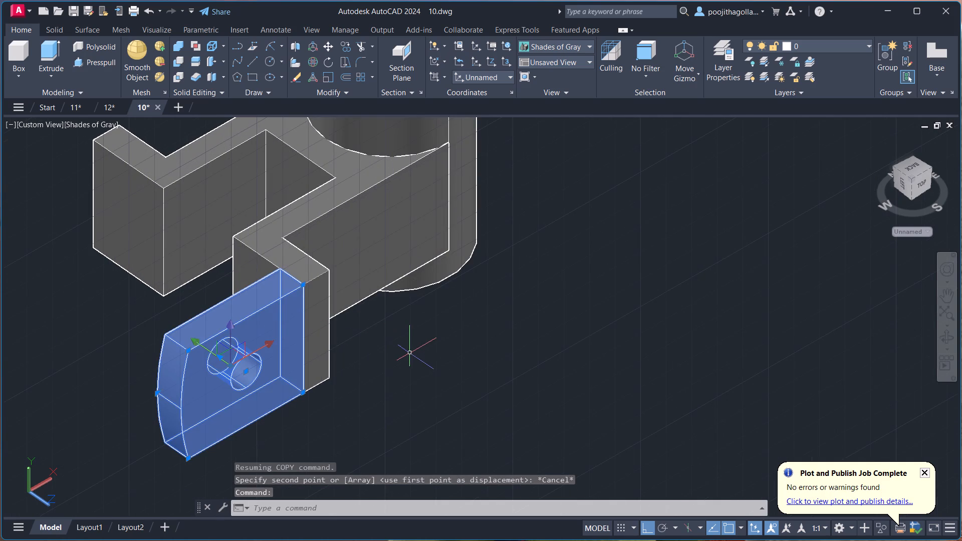
key("m")
key("Return")
scroll(317, 296, "up", 2)
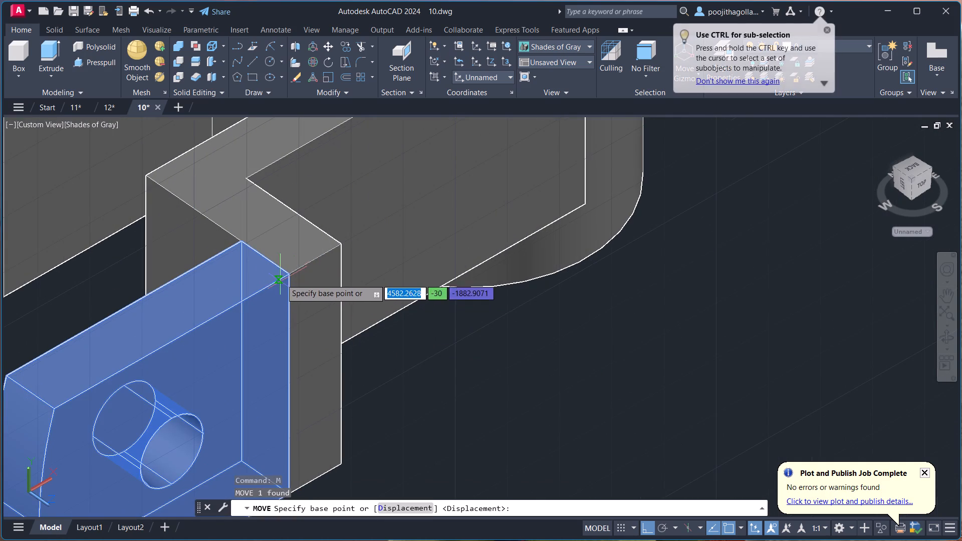
left_click(290, 273)
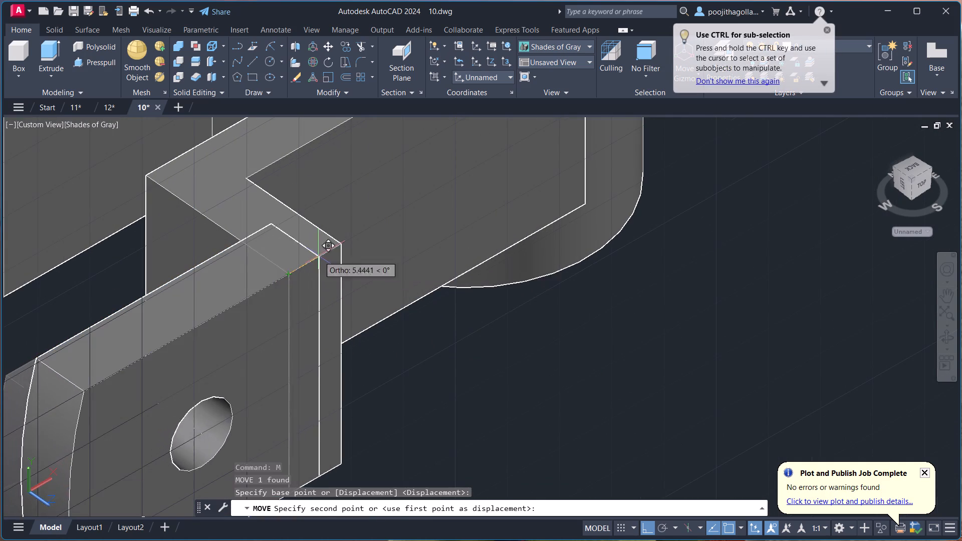
left_click(337, 243)
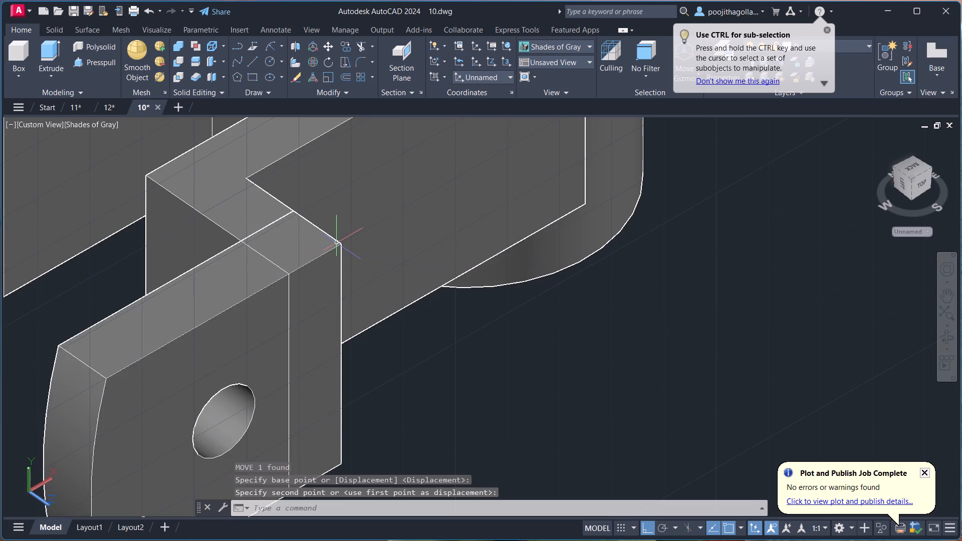
Copy the holed plate by its upper back corner onto the matching upper corner of the bracket's farther flange.
scroll(246, 244, "down", 1)
left_click(225, 292)
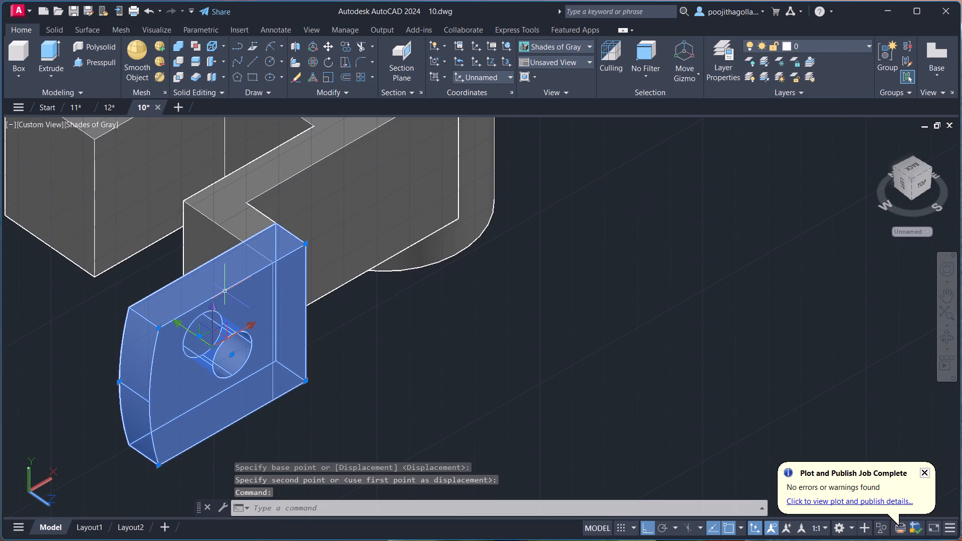
key("v")
key("BackSpace")
type("co")
key("Return")
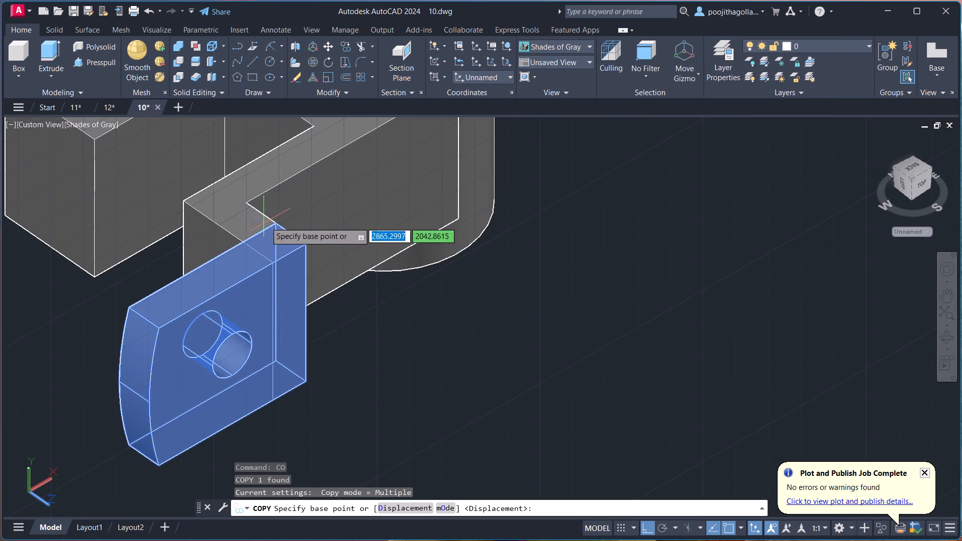
left_click(280, 224)
scroll(237, 210, "down", 3)
middle_click_drag(159, 155, 189, 206)
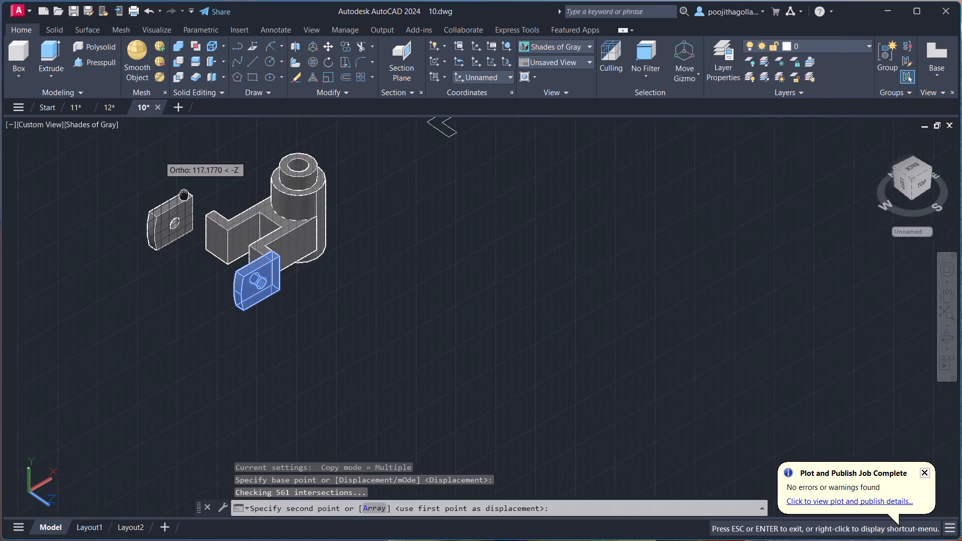
middle_click_drag(189, 206, 191, 207)
scroll(200, 202, "up", 3)
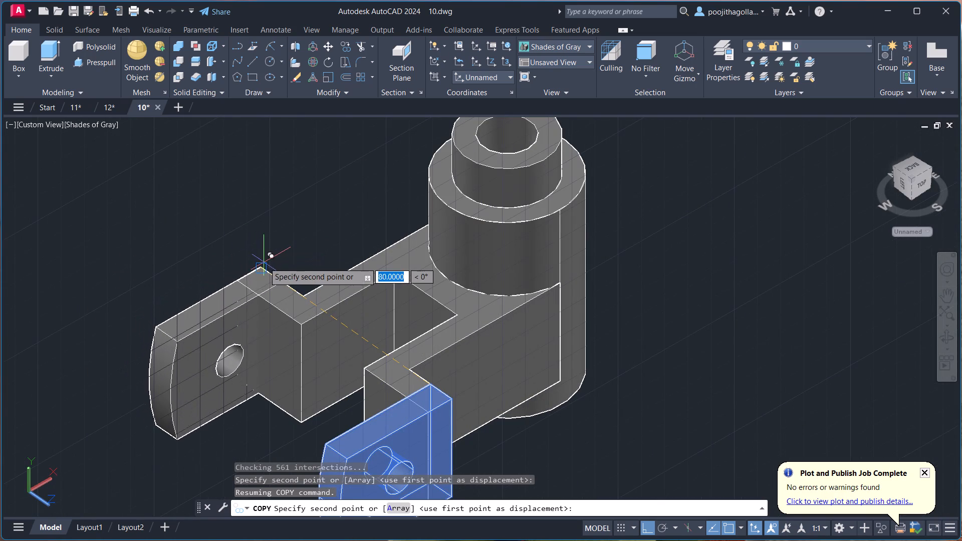
left_click(263, 262)
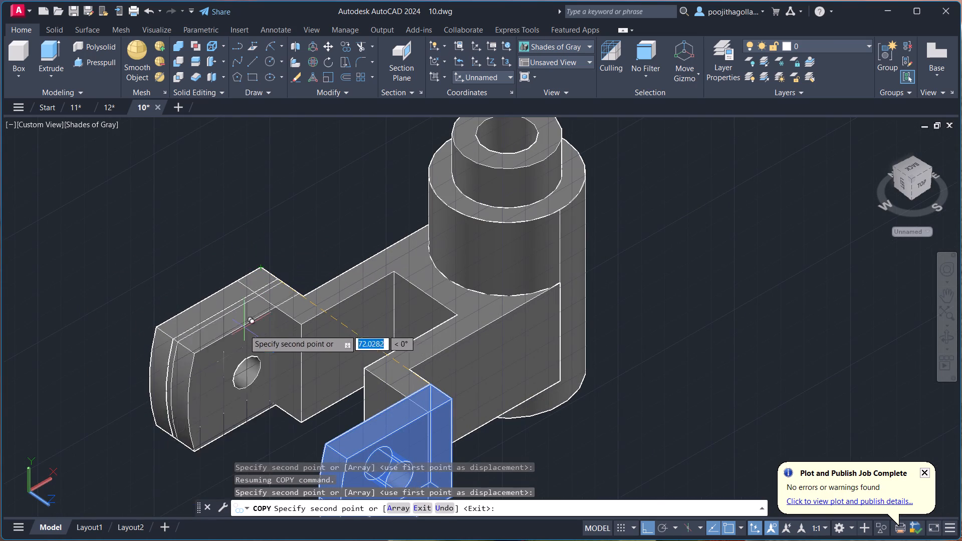
key("Escape")
Erase the leftover flat bracket outline lying away from the model.
scroll(286, 320, "down", 2)
middle_click_drag(400, 313, 376, 278)
scroll(340, 275, "up", 1)
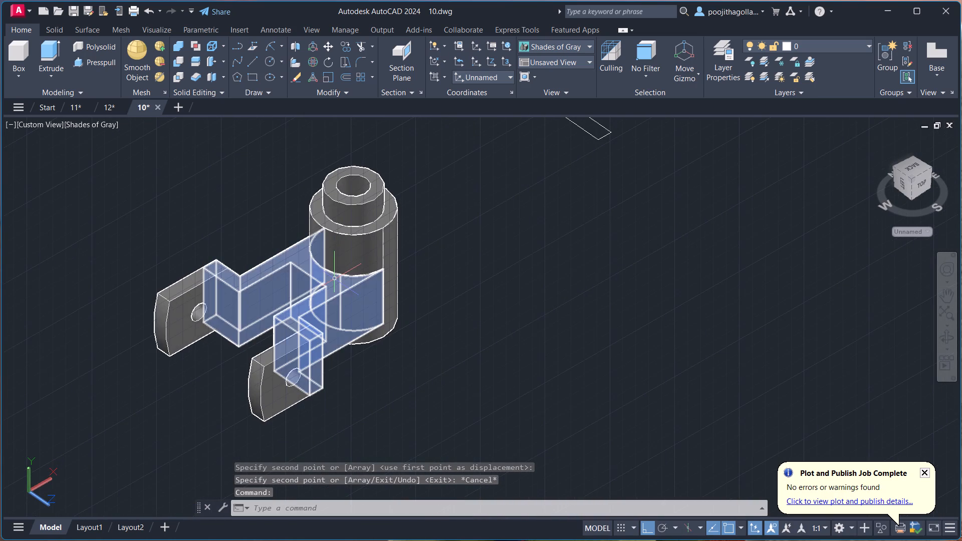
scroll(335, 279, "down", 1)
middle_click_drag(335, 279, 297, 320)
left_click(558, 136)
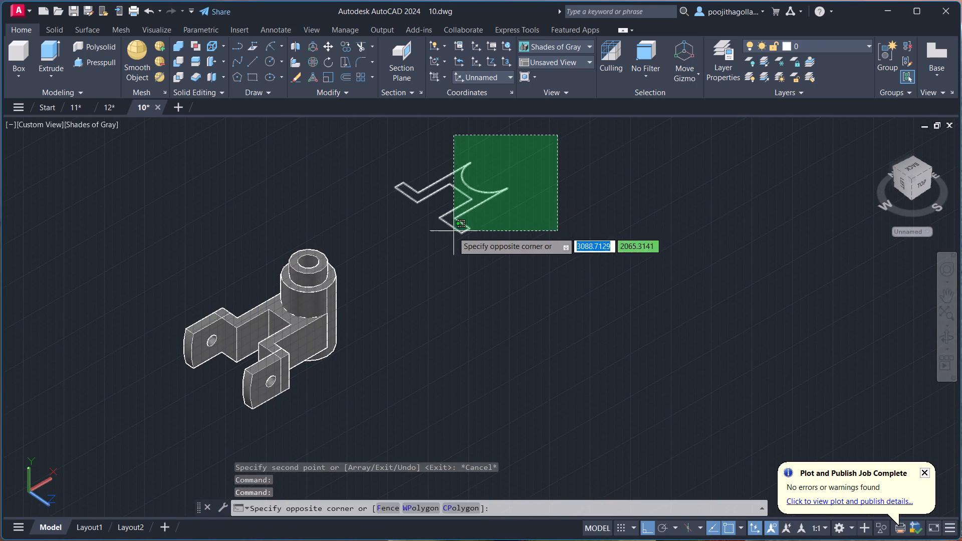
left_click(419, 258)
key("Delete")
Union the stepped cylinder, the bracket and both holed plates into one solid.
scroll(371, 291, "up", 1)
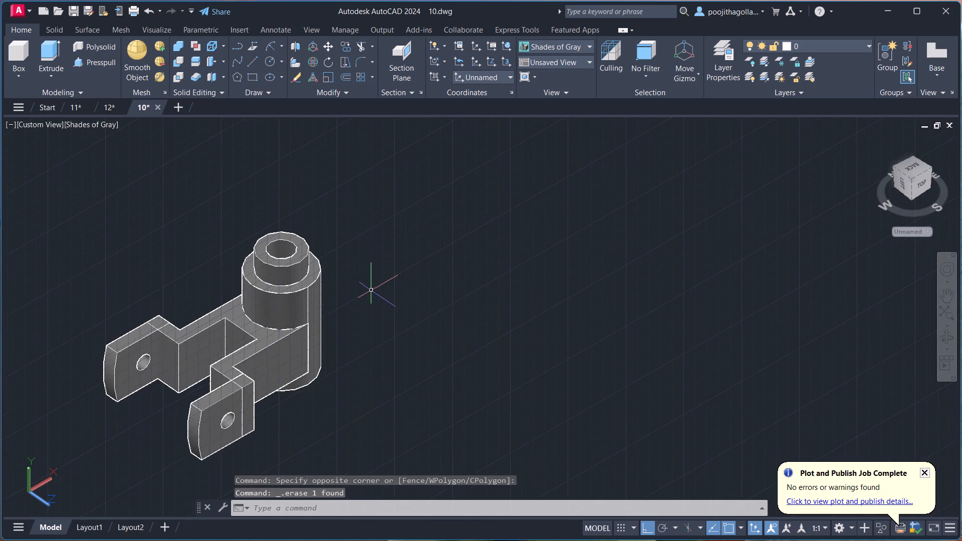
middle_click_drag(352, 314, 418, 270)
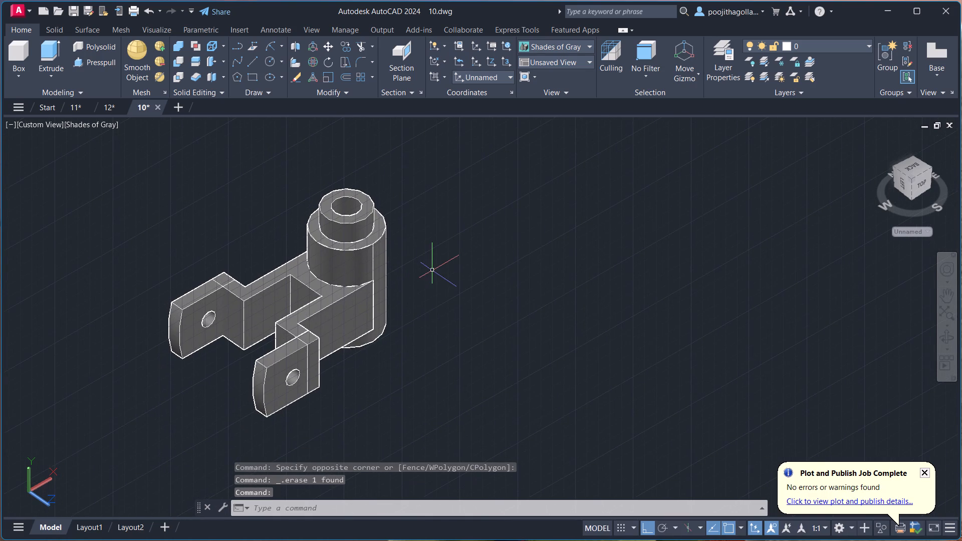
scroll(357, 303, "up", 1)
middle_click_drag(267, 320, 353, 275)
scroll(353, 275, "down", 2)
middle_click_drag(364, 265, 354, 318)
scroll(353, 318, "up", 1)
middle_click_drag(353, 318, 375, 306)
scroll(353, 317, "up", 1)
type("uni")
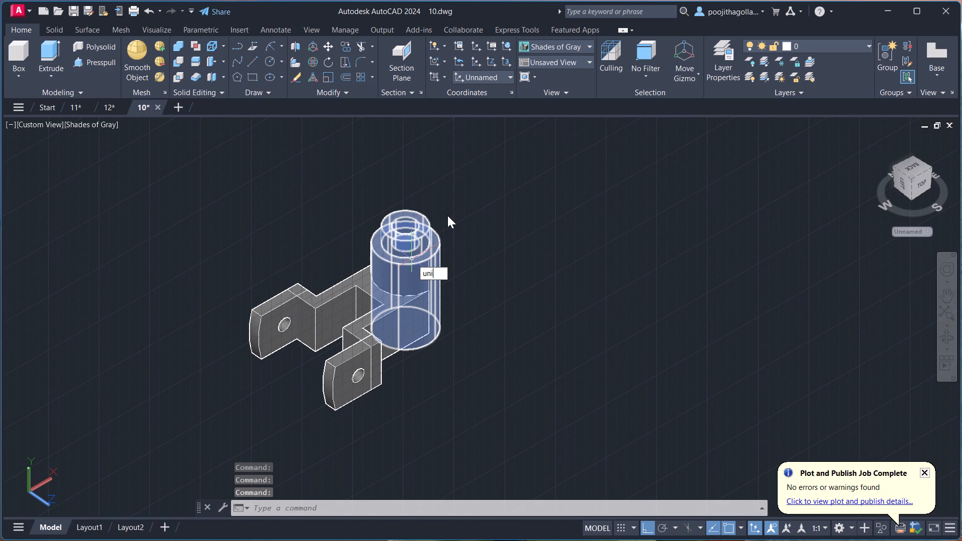
key("Return")
left_click_drag(504, 162, 503, 184)
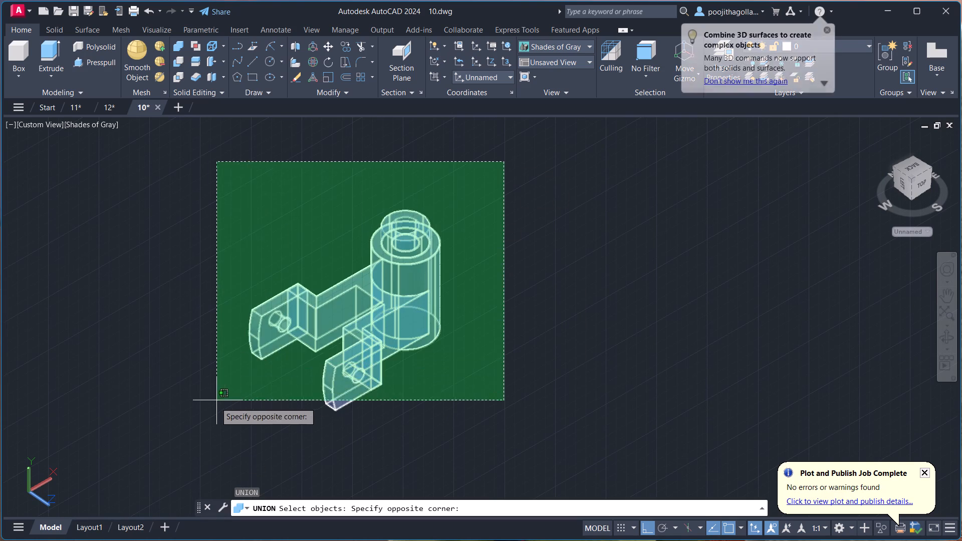
left_click(213, 406)
key("Return")
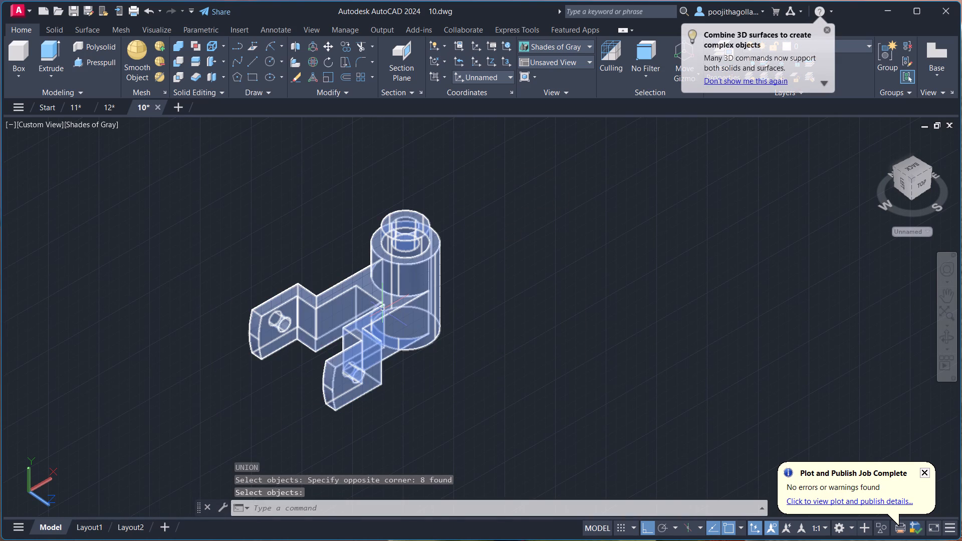
Save the drawing with the united solid.
scroll(383, 310, "up", 1)
middle_click_drag(452, 308, 465, 336)
key("ctrl+s")
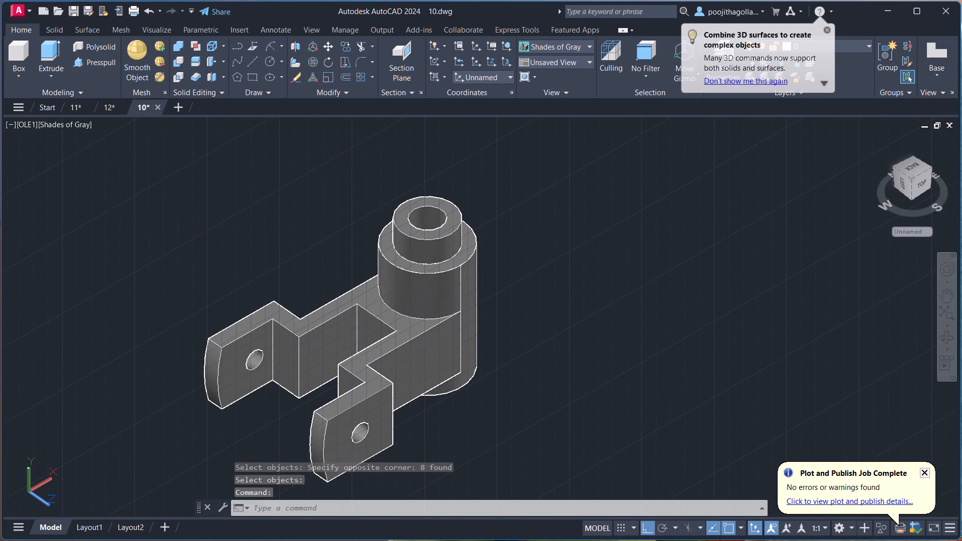
key("ctrl+s")
Examine the united part up close and as a whole.
scroll(461, 317, "down", 1)
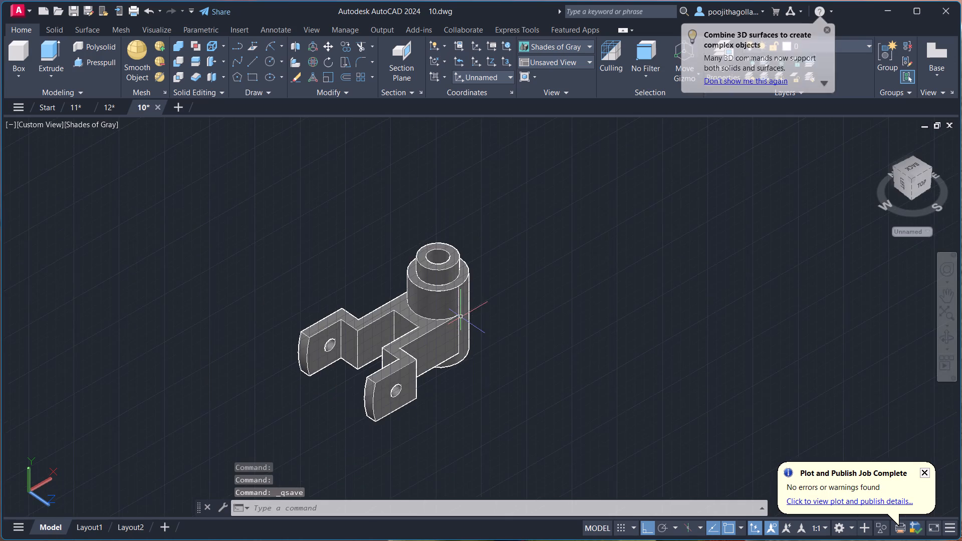
middle_click_drag(461, 317, 469, 299)
scroll(376, 311, "up", 1)
middle_click(388, 316)
scroll(388, 316, "up", 1)
scroll(466, 317, "up", 1)
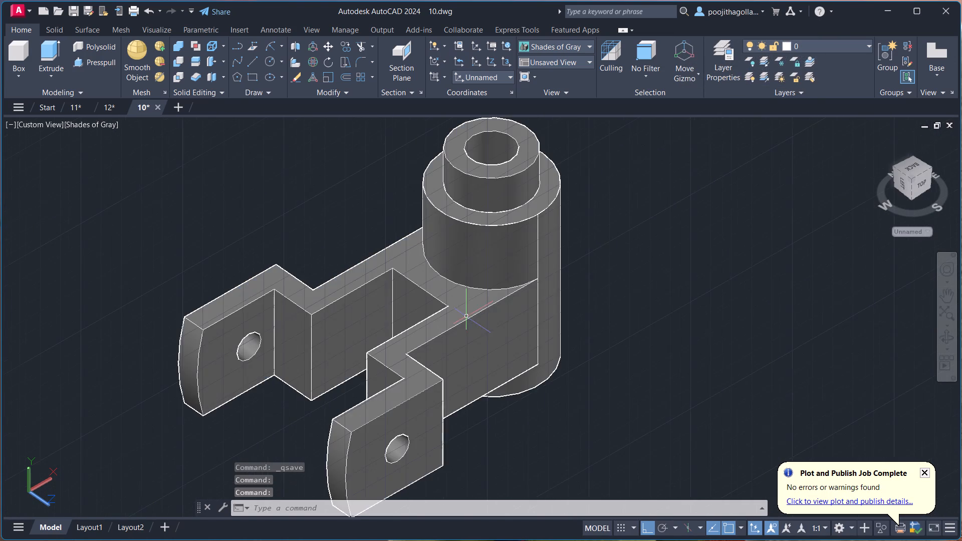
middle_click_drag(467, 317, 462, 320)
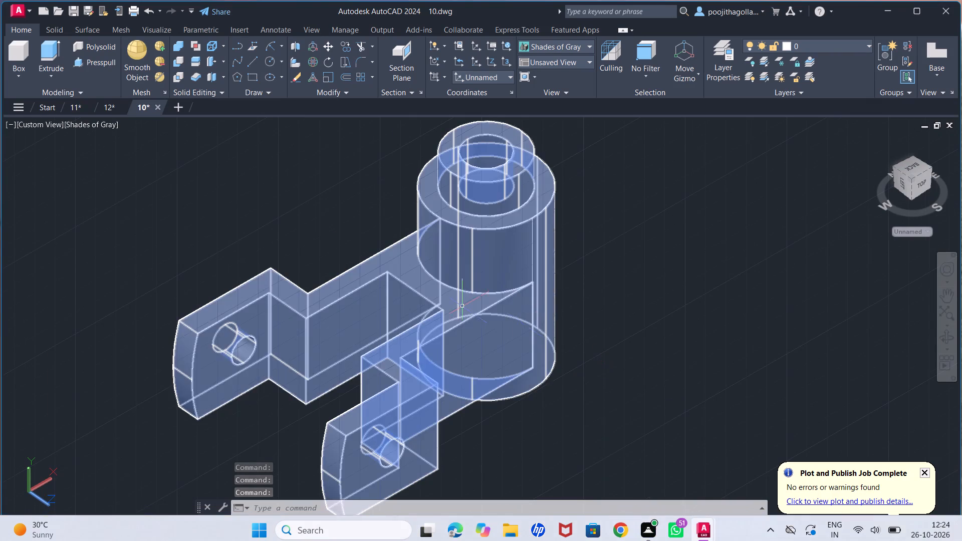
scroll(461, 307, "up", 1)
scroll(462, 318, "down", 2)
middle_click_drag(462, 318, 479, 310)
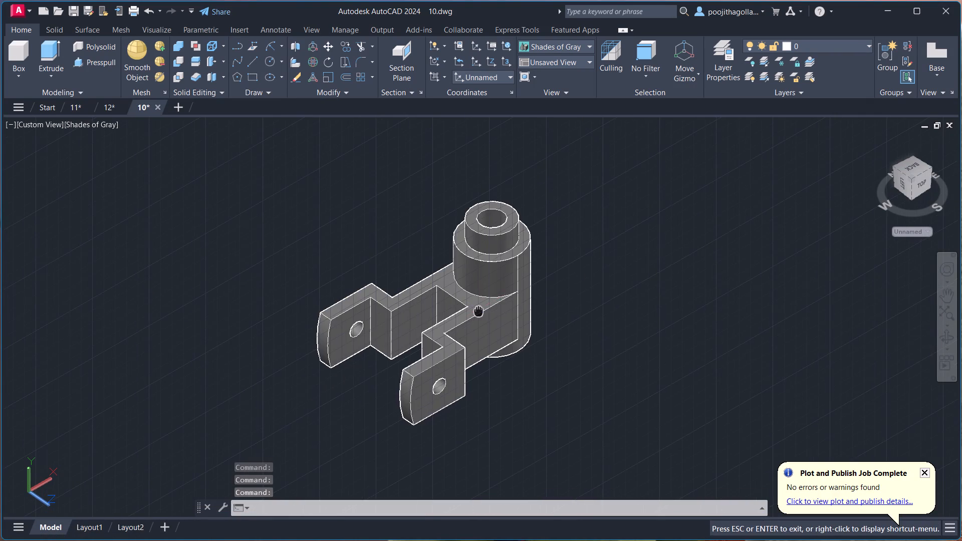
middle_click_drag(479, 310, 423, 314)
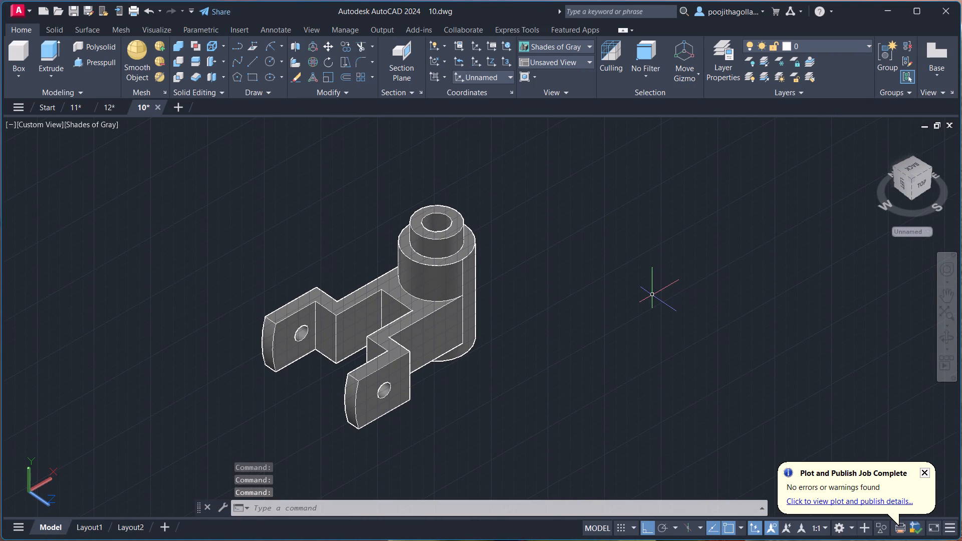
Set up a single-sheet plot using AutoCAD PDF (High Quality Print).pc3, centred, with a plot window around the whole part.
key("ctrl+p")
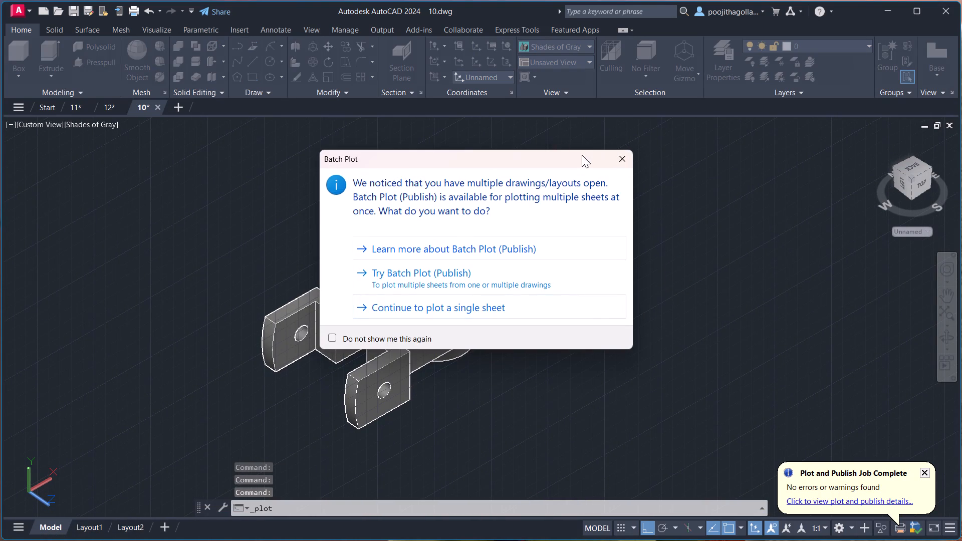
left_click(621, 160)
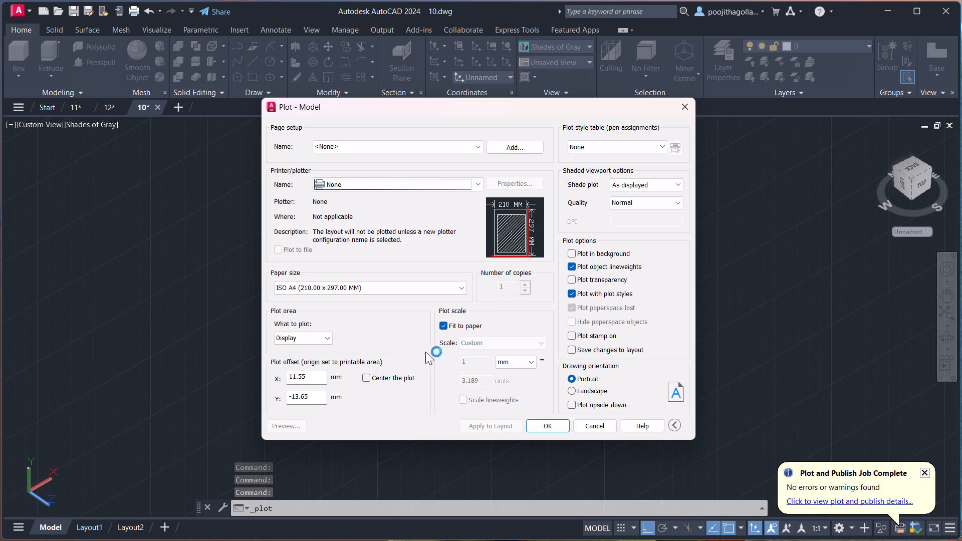
left_click(367, 378)
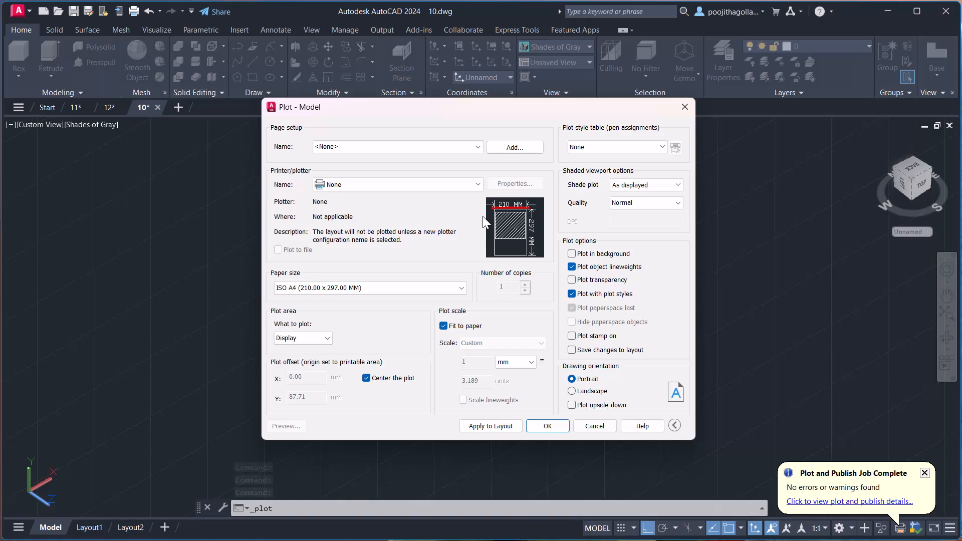
left_click(473, 184)
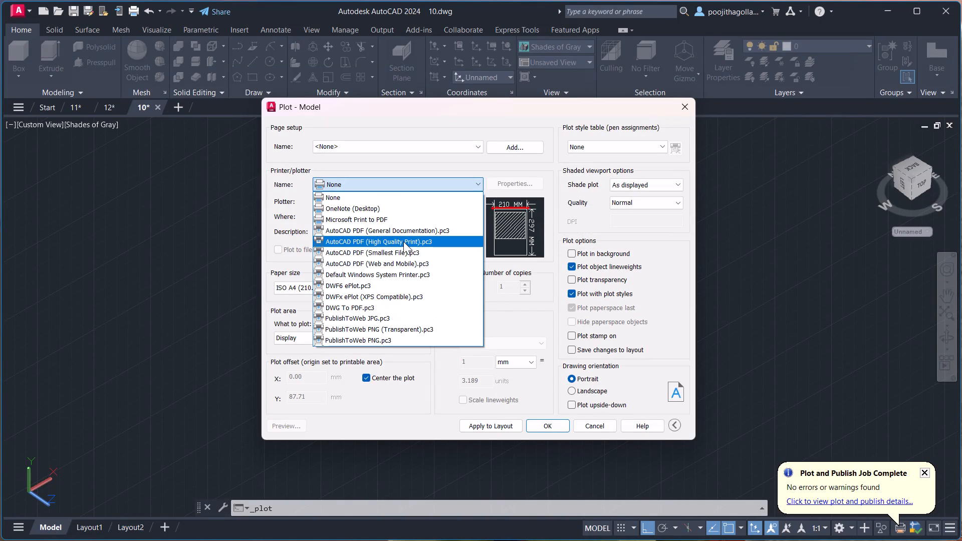
left_click(405, 241)
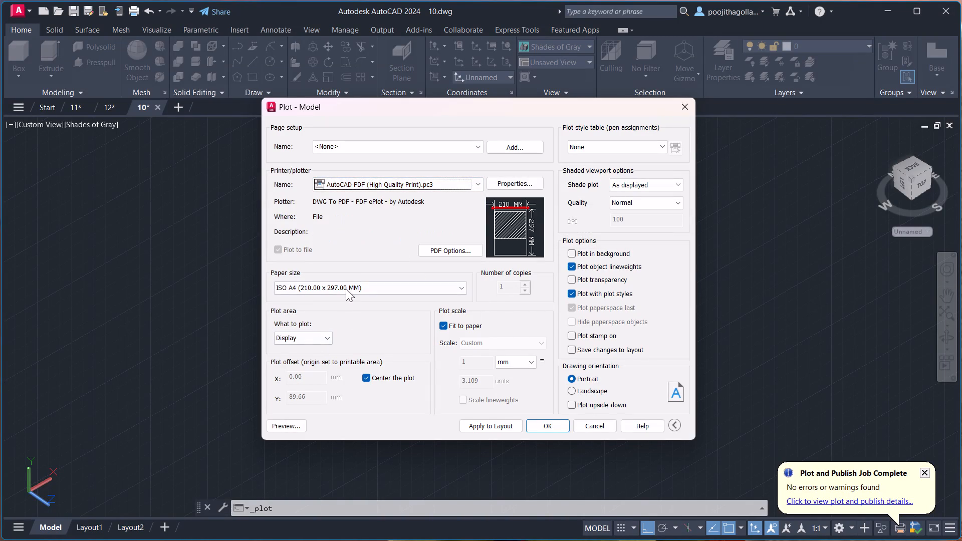
left_click(322, 341)
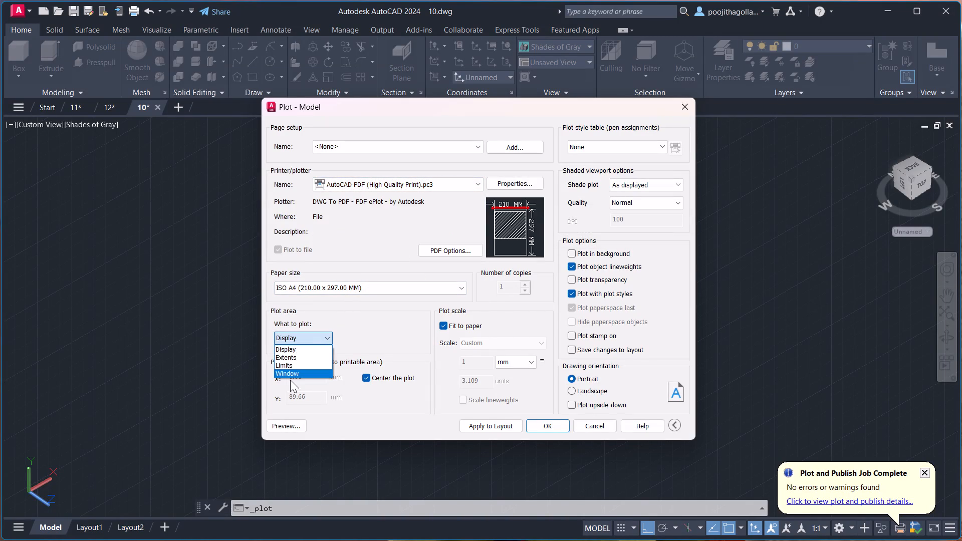
left_click(290, 376)
left_click(550, 170)
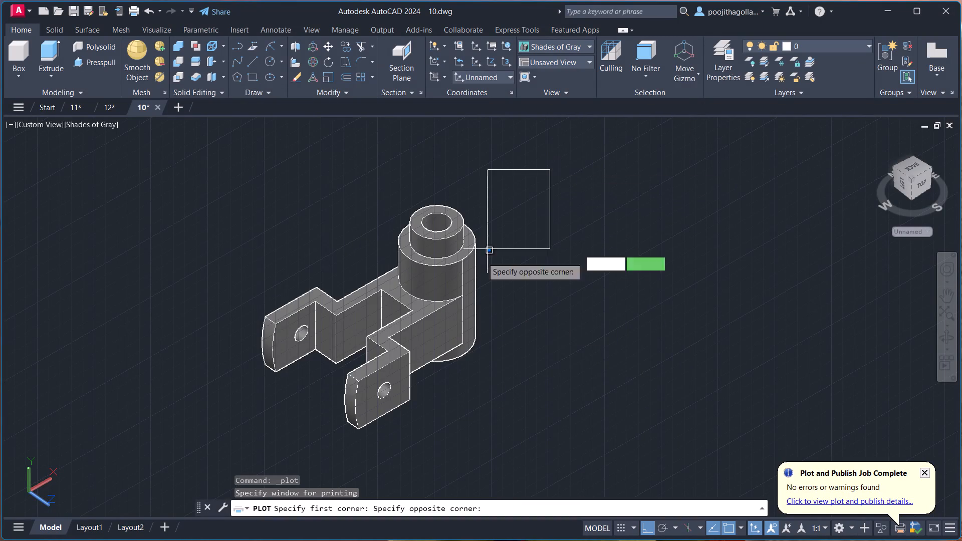
left_click_drag(209, 451, 548, 426)
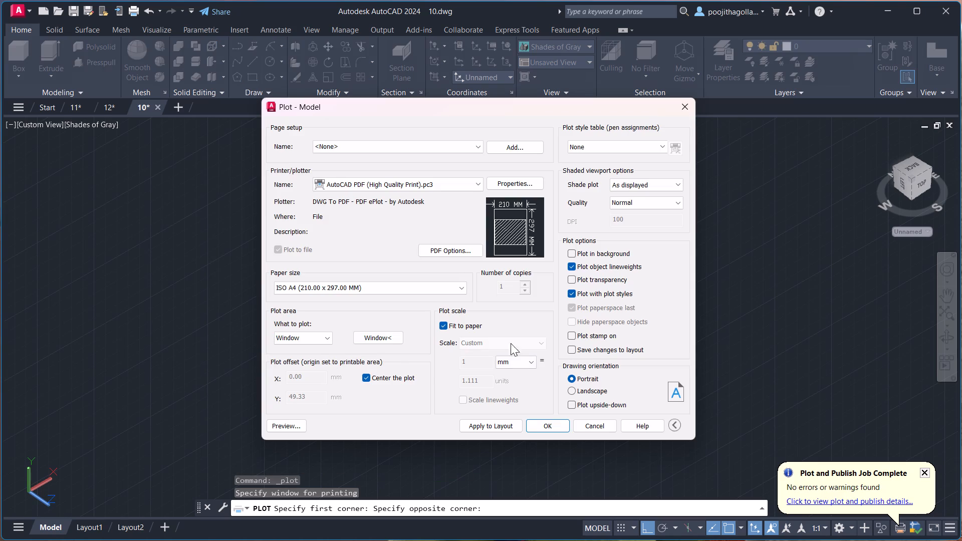
Preview the plot, save it as 10-Model.pdf in the CAD folder, and close the opened PDF.
left_click(285, 427)
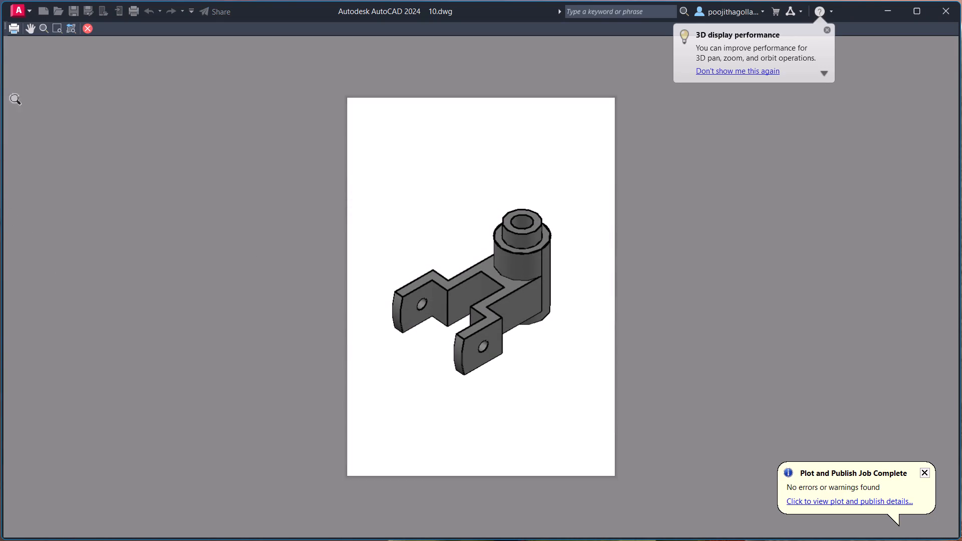
left_click(12, 29)
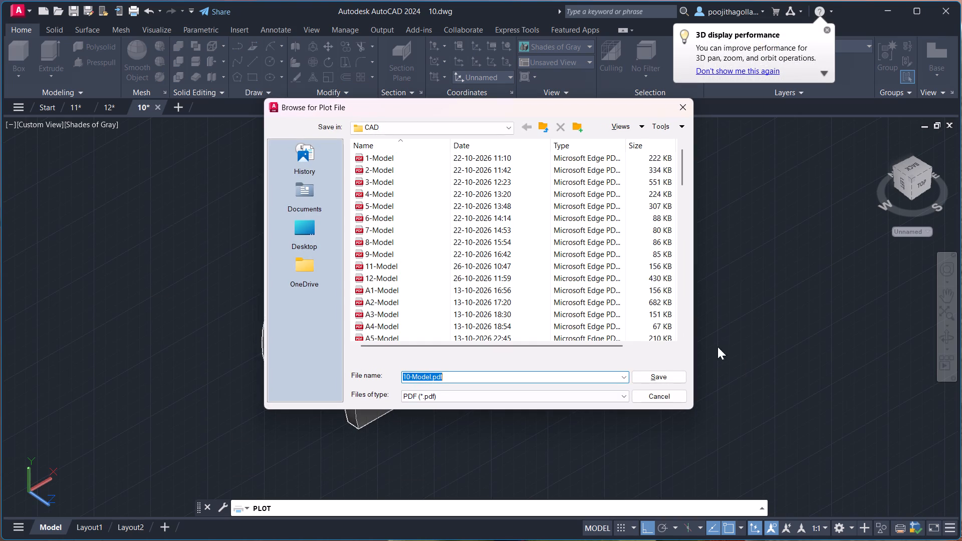
left_click(659, 376)
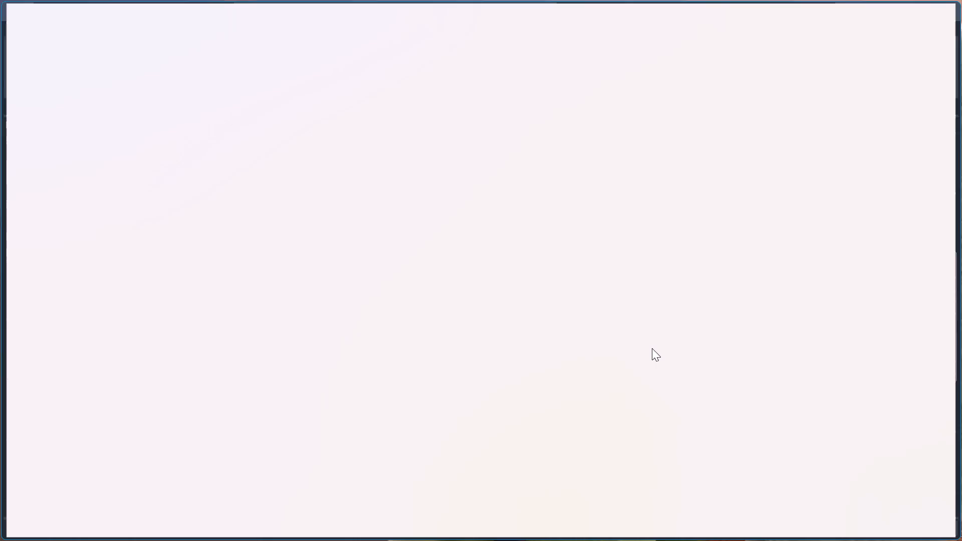
left_click(952, 10)
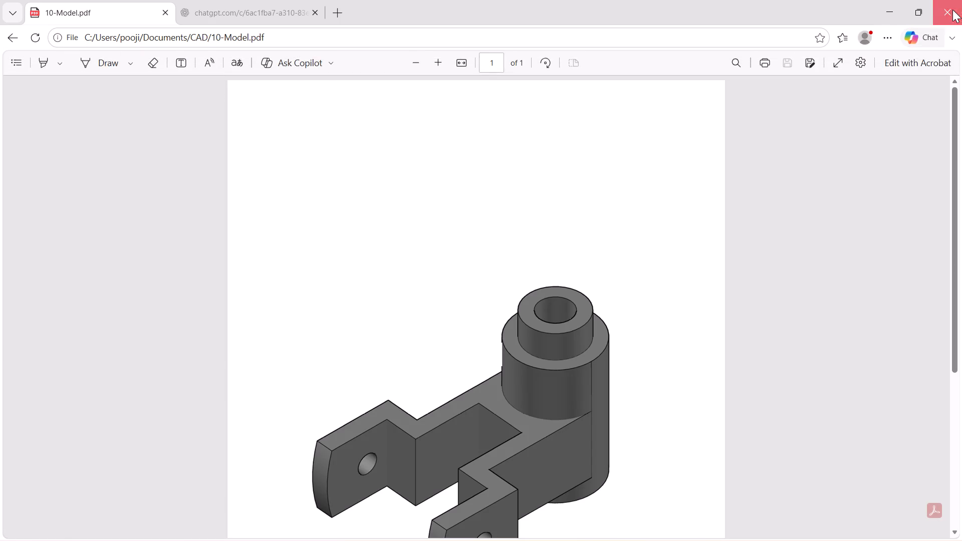
Save the drawing after plotting.
key("ctrl+s")
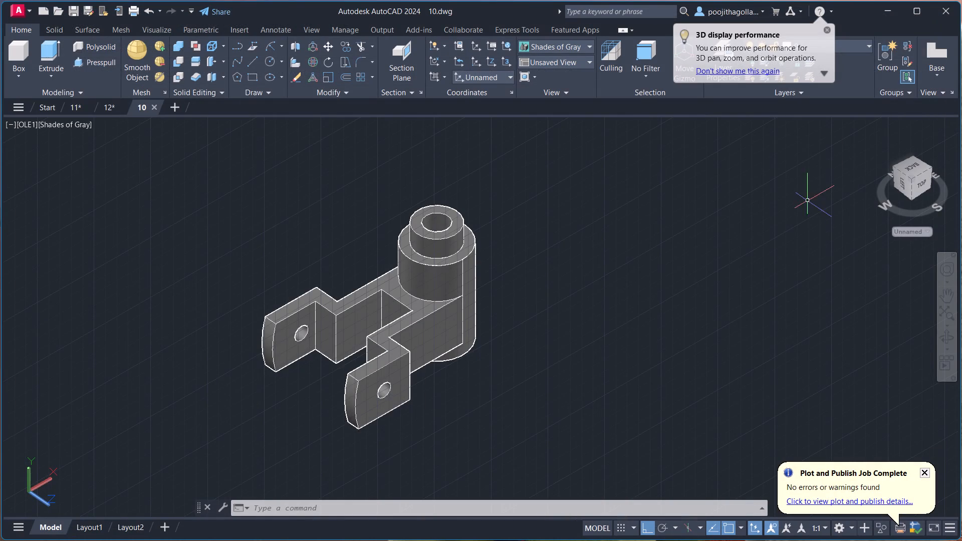
key("ctrl+s")
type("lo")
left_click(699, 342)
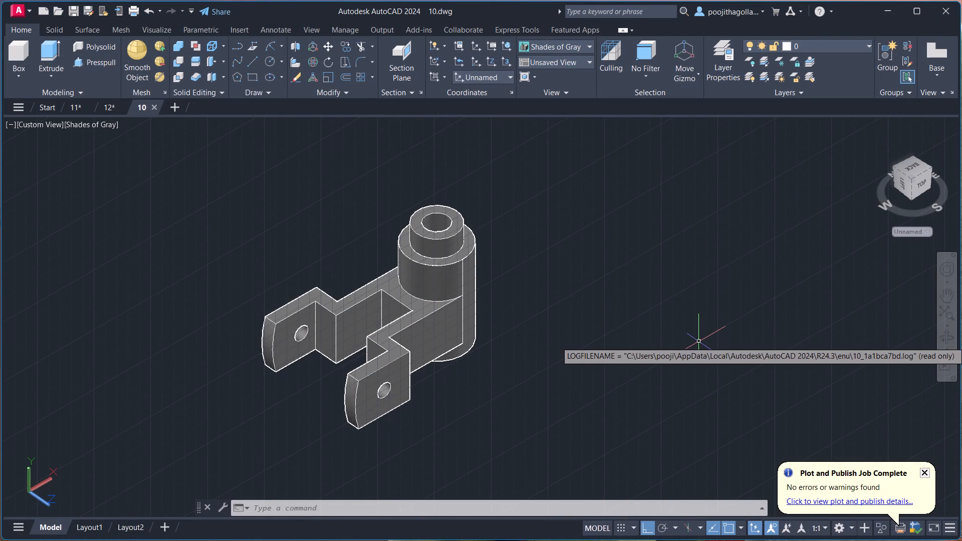